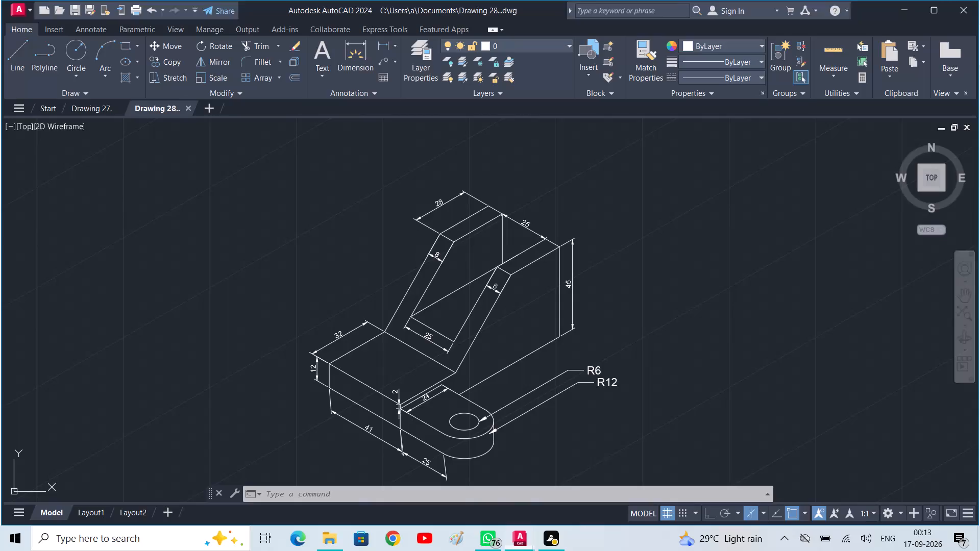
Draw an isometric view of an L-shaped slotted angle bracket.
Start a new drawing and turn on isometric drafting.
left_click(210, 111)
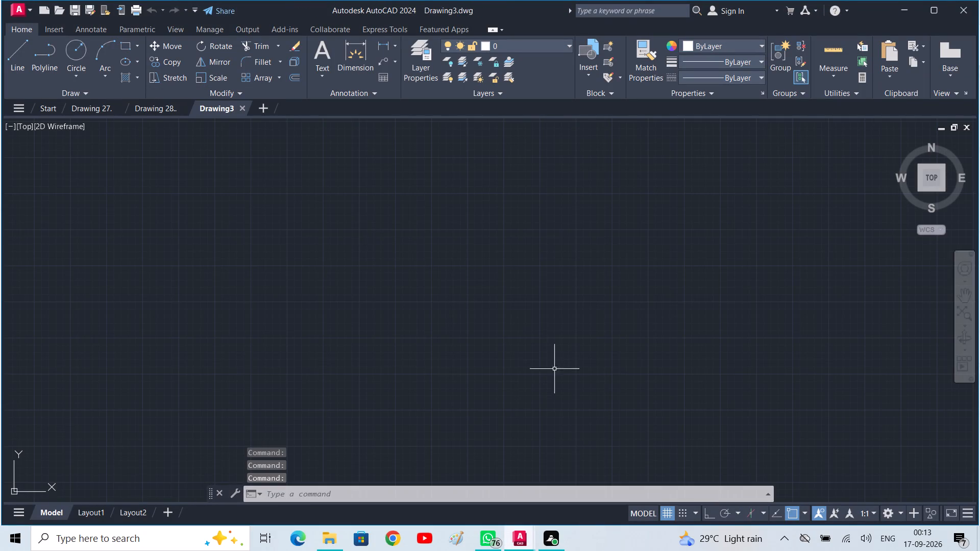
key("grave")
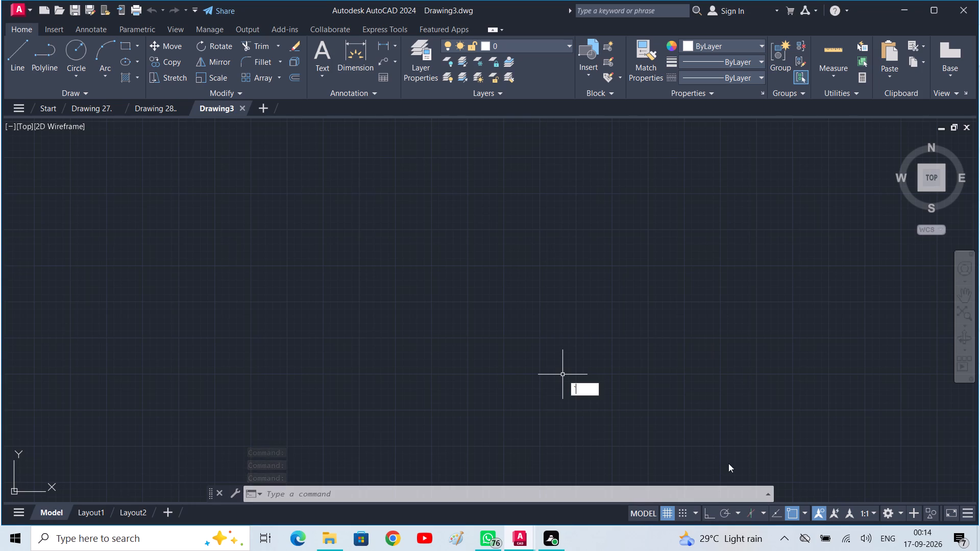
left_click(747, 511)
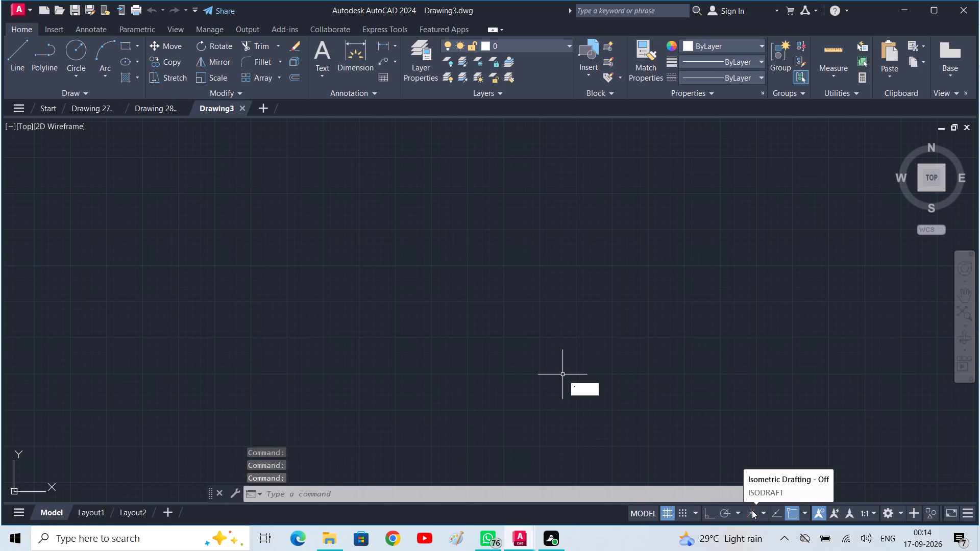
left_click(747, 513)
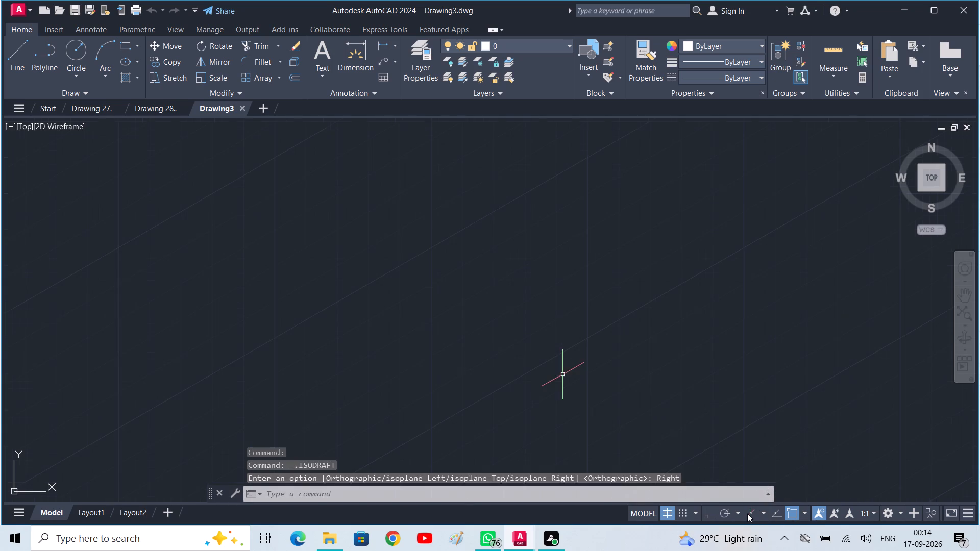
With ortho on in the left isoplane, draw connected lines 70 at 150°, 75 vertically upward, and 14 at 330°.
key("l")
key("space")
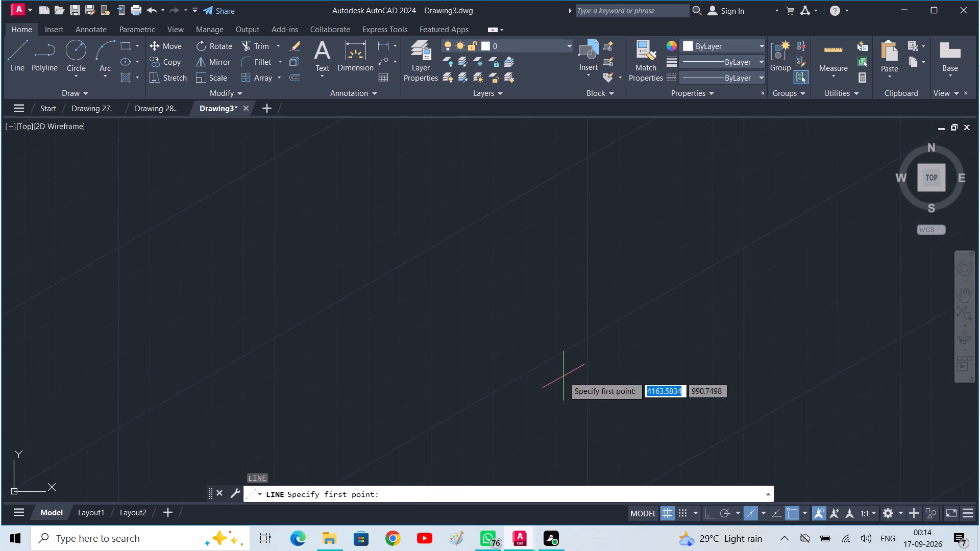
left_click(563, 377)
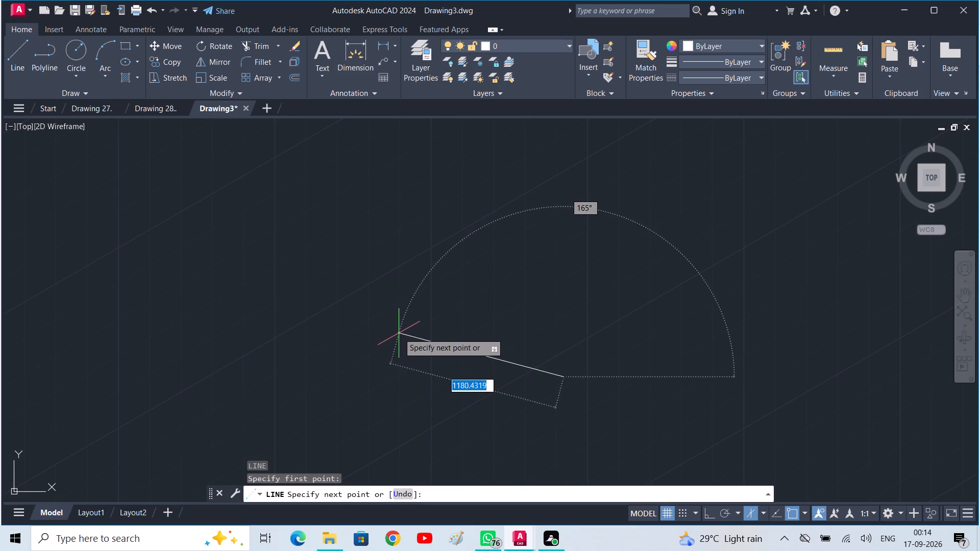
key("F8")
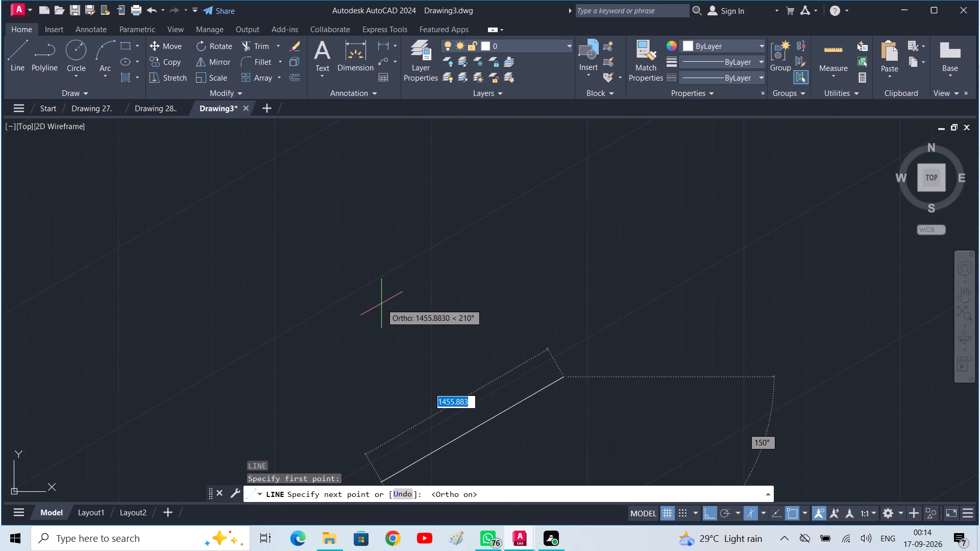
key("F5")
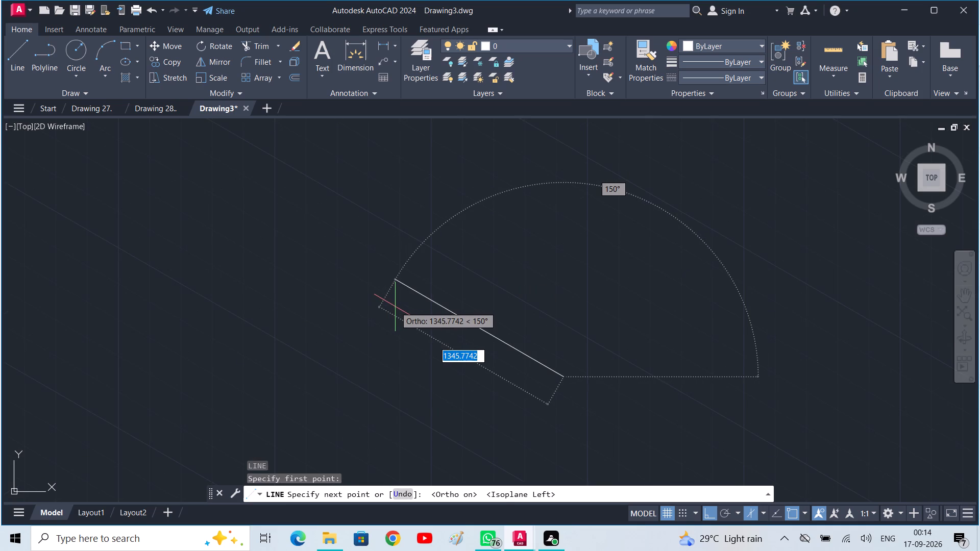
type("70")
key("Return")
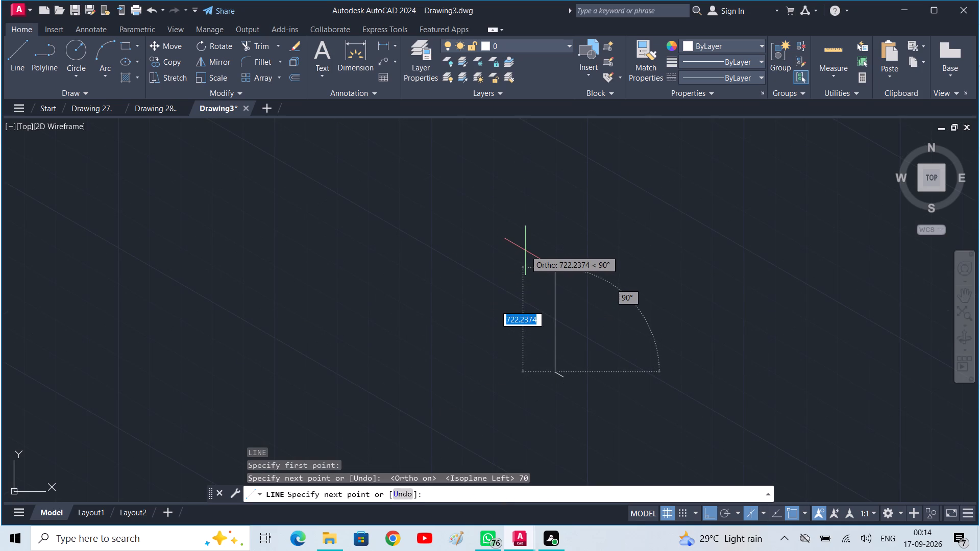
type("75")
key("Return")
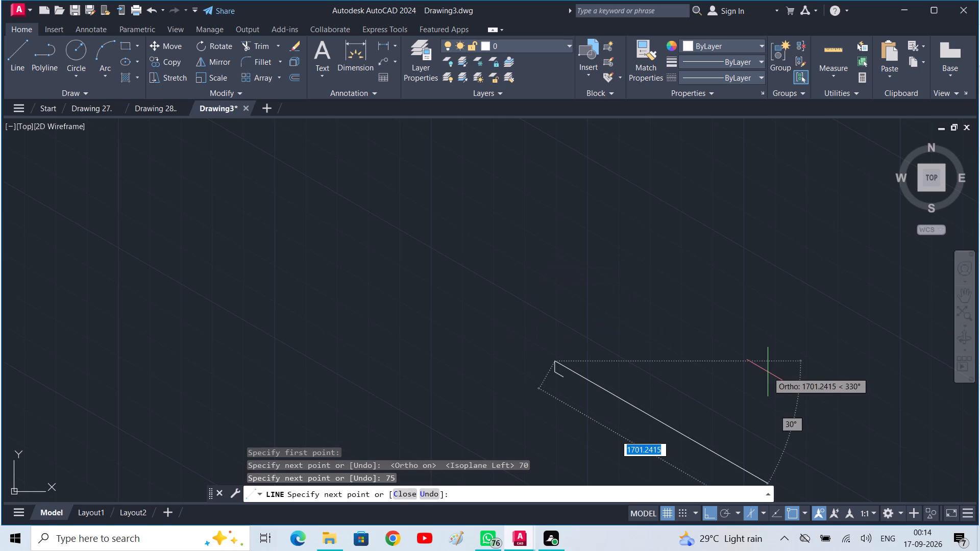
scroll(635, 319, "up", 4)
middle_click_drag(572, 389, 857, 148)
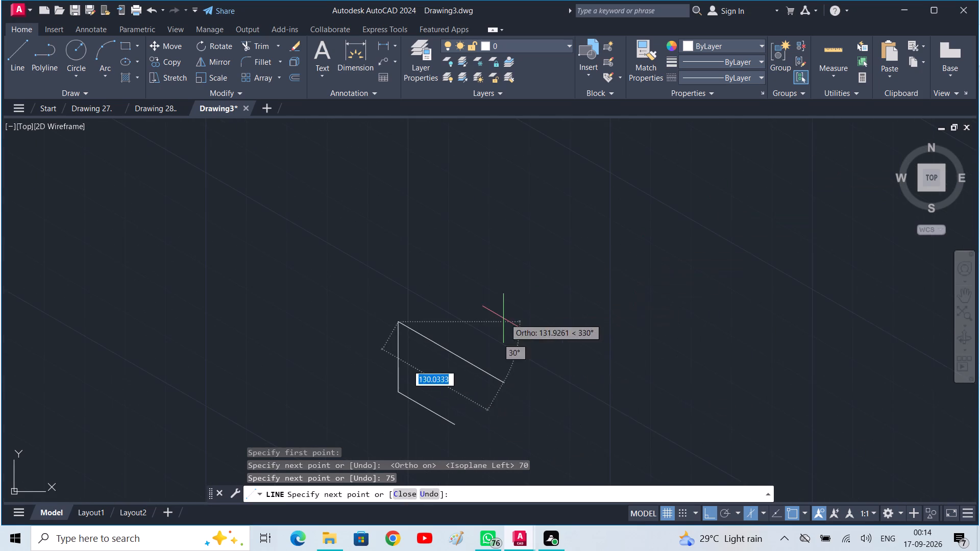
scroll(503, 318, "up", 1)
middle_click_drag(437, 338, 542, 243)
scroll(504, 261, "up", 2)
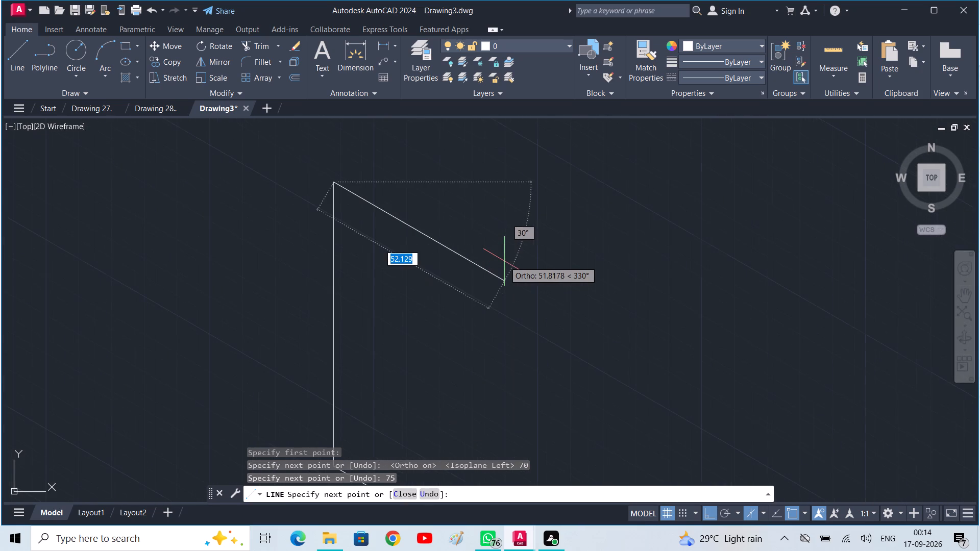
middle_click_drag(504, 261, 561, 234)
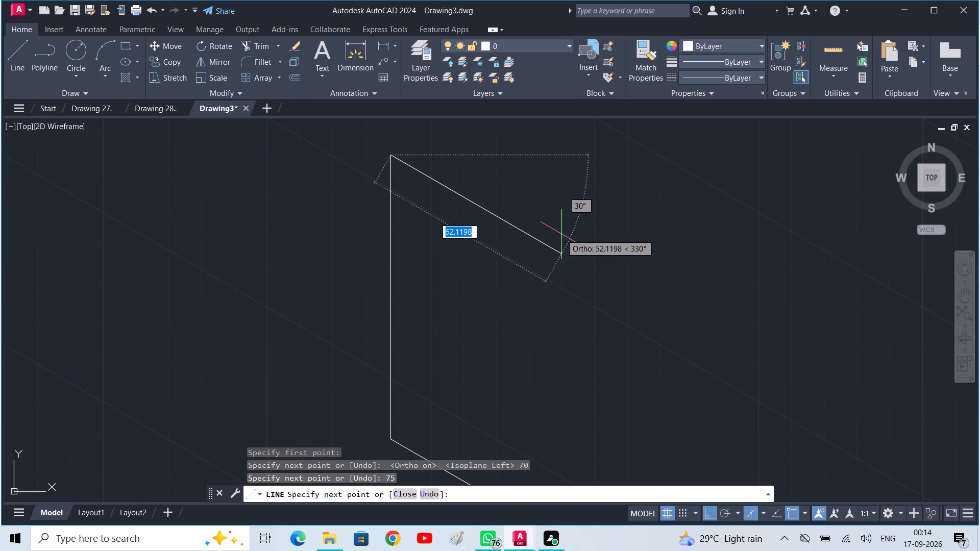
type("14")
key("Return")
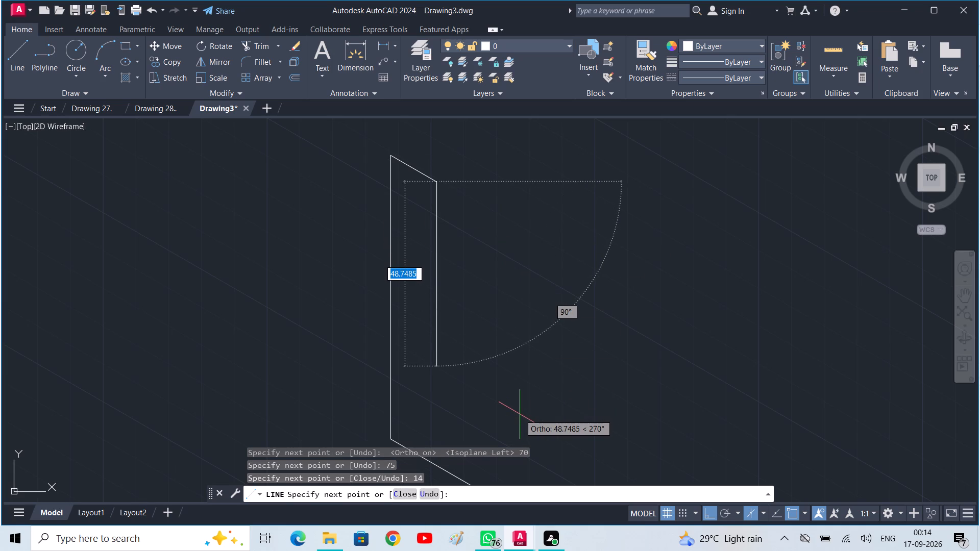
key("Escape")
From the free end of the 70 base line, draw a 14 line upward and a parallel line back past the tall vertical.
middle_click_drag(481, 404, 537, 329)
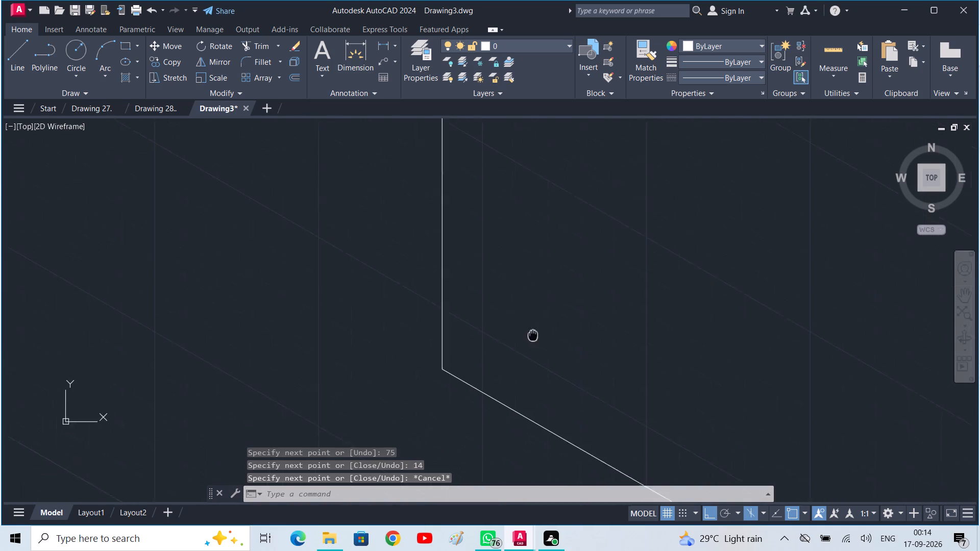
middle_click_drag(537, 329, 537, 328)
middle_click_drag(541, 391, 499, 336)
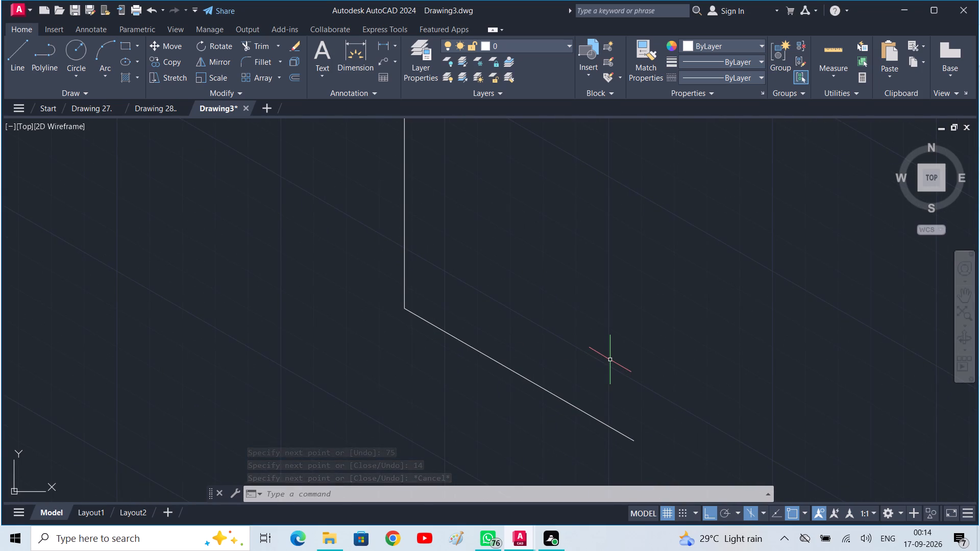
middle_click_drag(609, 360, 589, 363)
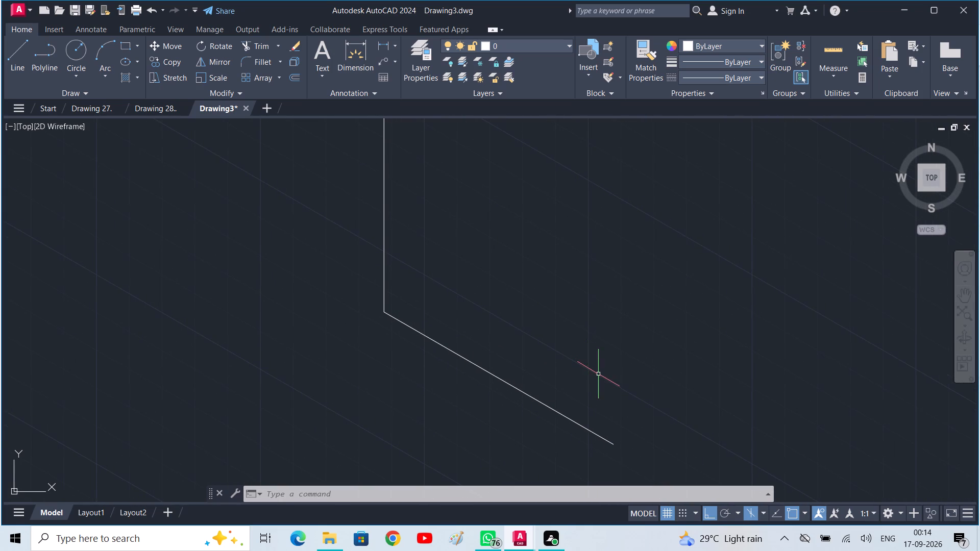
type("l")
key("space")
left_click(611, 446)
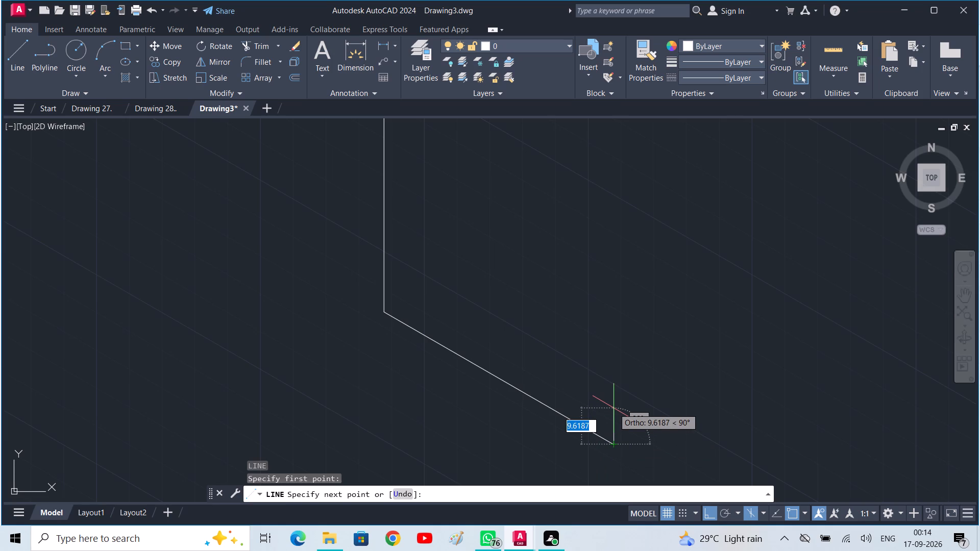
key("1")
key("4")
key("Return")
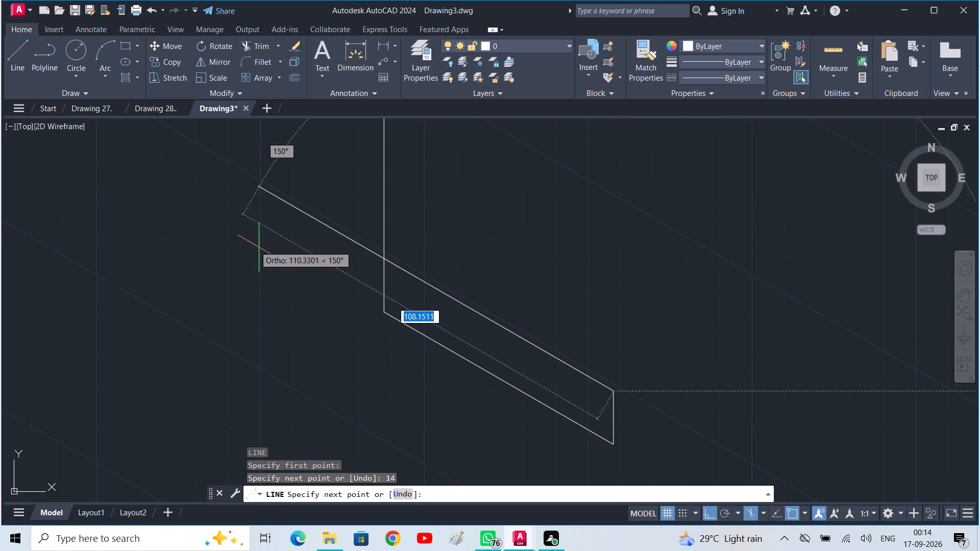
left_click(276, 255)
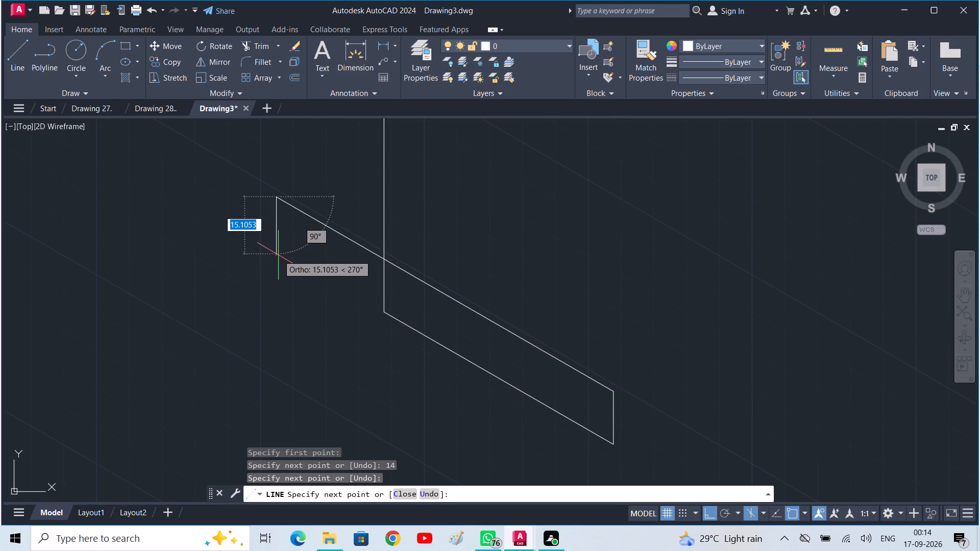
key("space")
Draw a vertical line from the free end of the top 14 edge down past the base line.
type("l")
key("space")
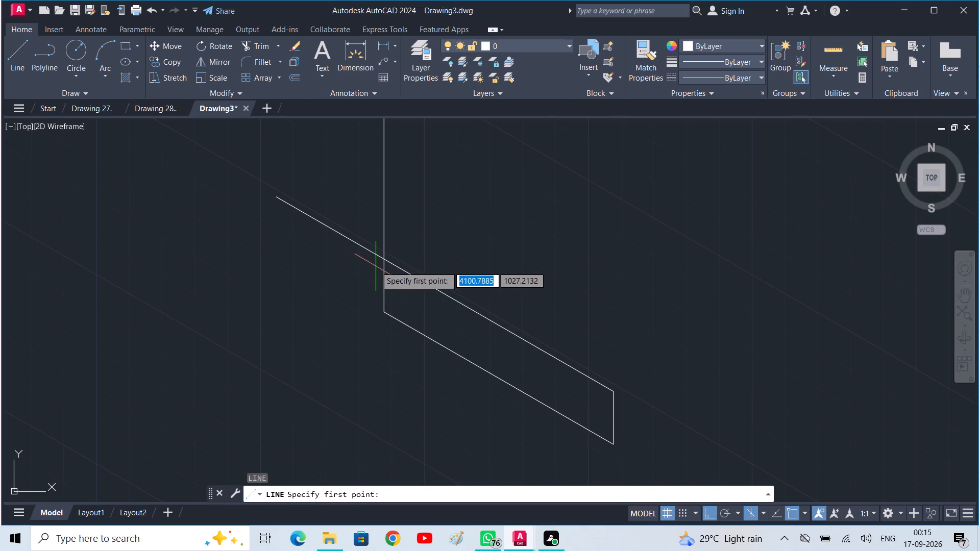
middle_click_drag(376, 266, 360, 409)
left_click(418, 198)
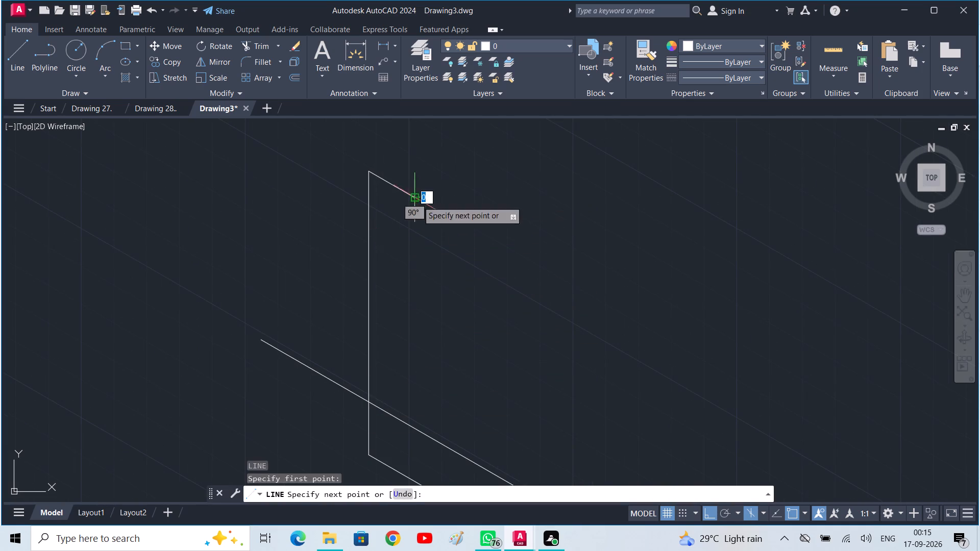
middle_click_drag(426, 380, 461, 280)
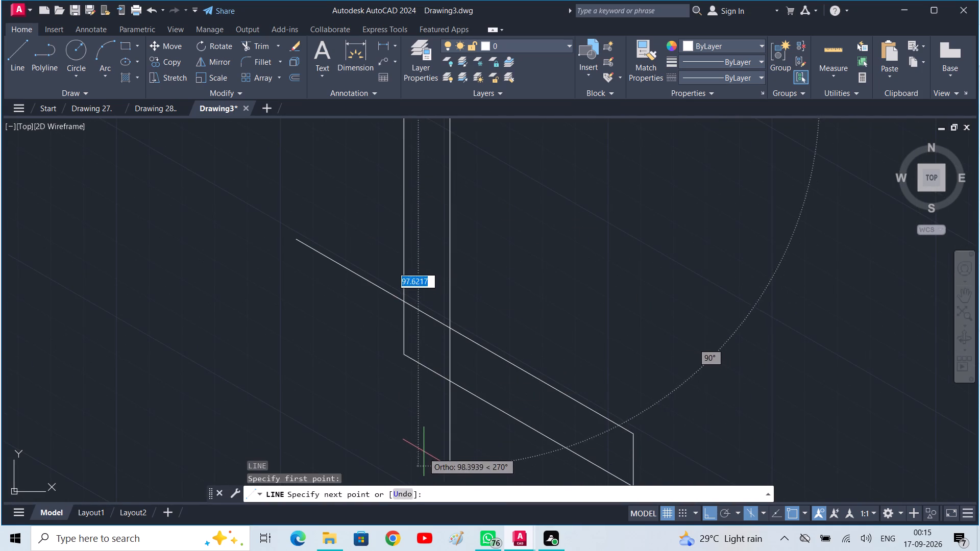
left_click(426, 448)
key("Escape")
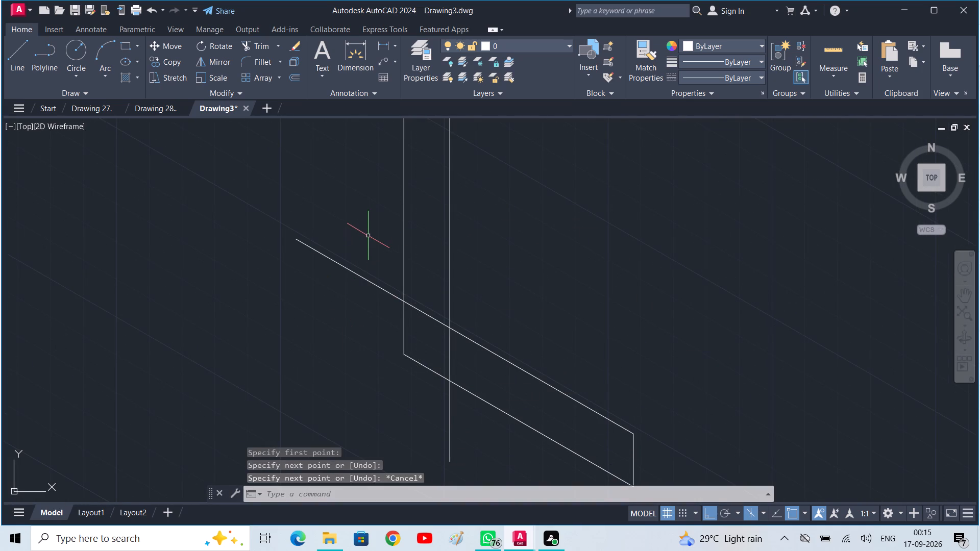
Trim the overshooting and overlapping line segments at the inner corner to leave a clean L-shaped profile.
key("t")
type("r")
key("space")
left_click_drag(368, 237, 361, 363)
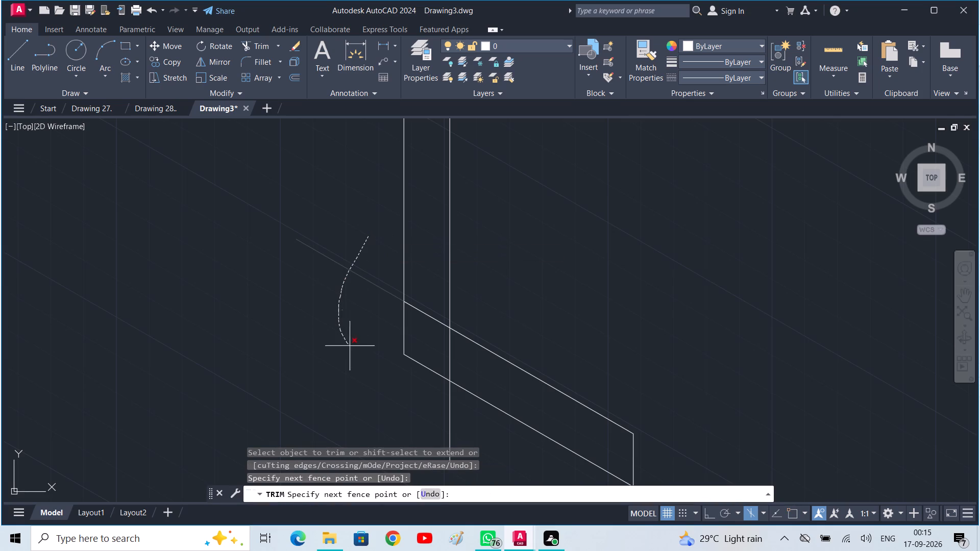
left_click_drag(361, 363, 461, 431)
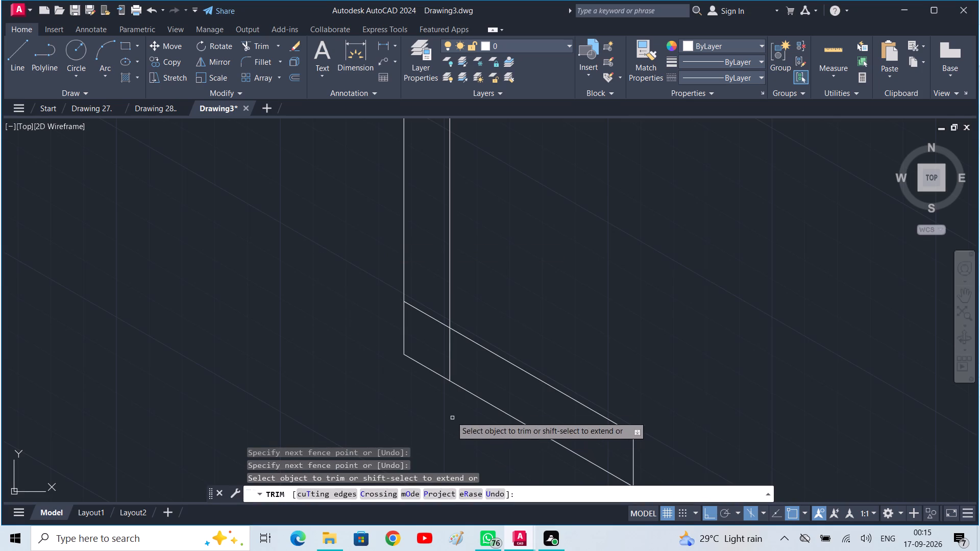
left_click_drag(434, 296, 461, 358)
key("Escape")
Copy the L-shaped profile, excluding the short vertical edge at its base's free end, 110 at 30° in the top isoplane.
scroll(463, 354, "down", 2)
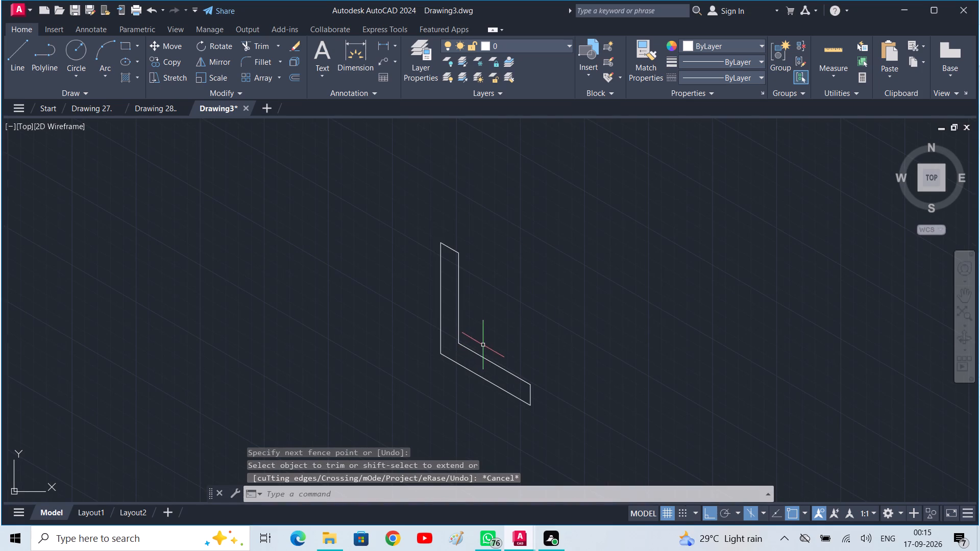
middle_click_drag(483, 344, 470, 353)
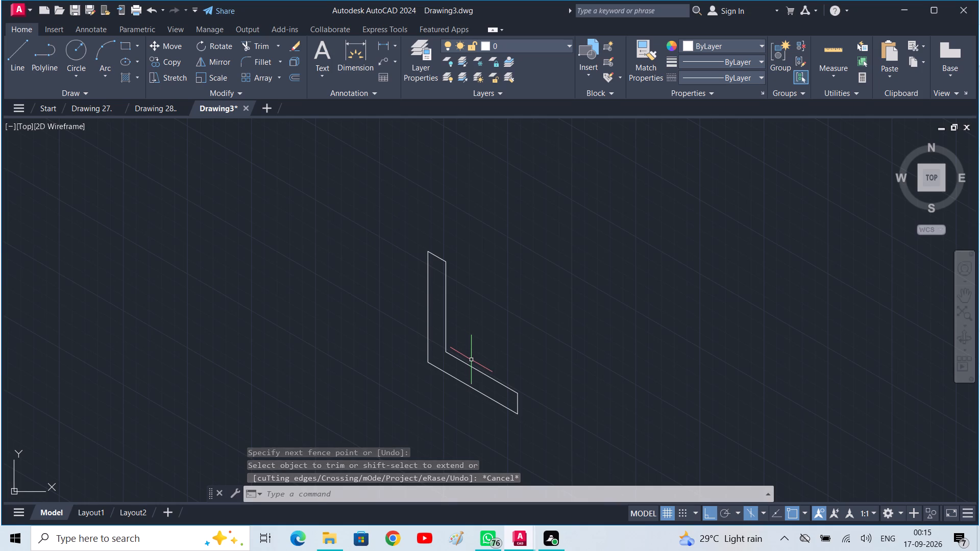
key("c")
type("o")
key("space")
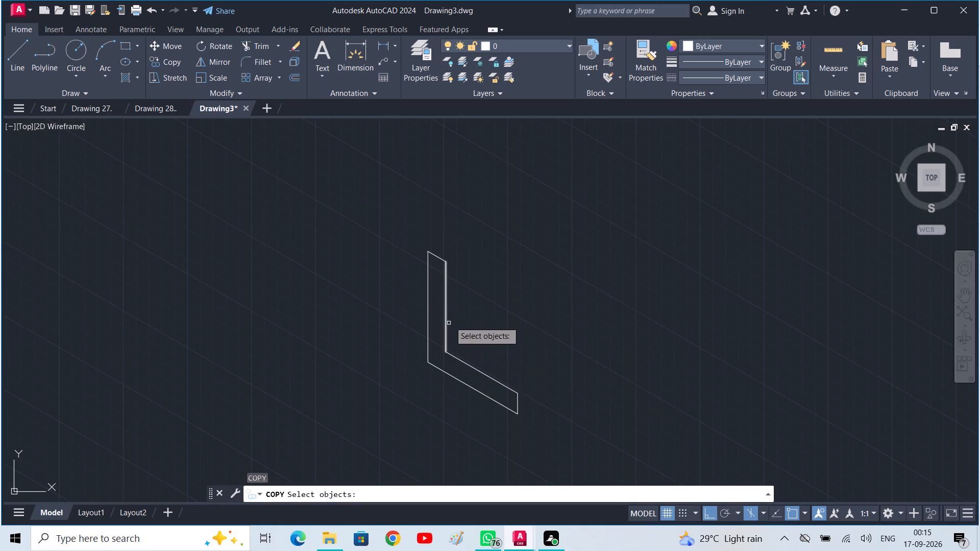
left_click_drag(456, 301, 498, 392)
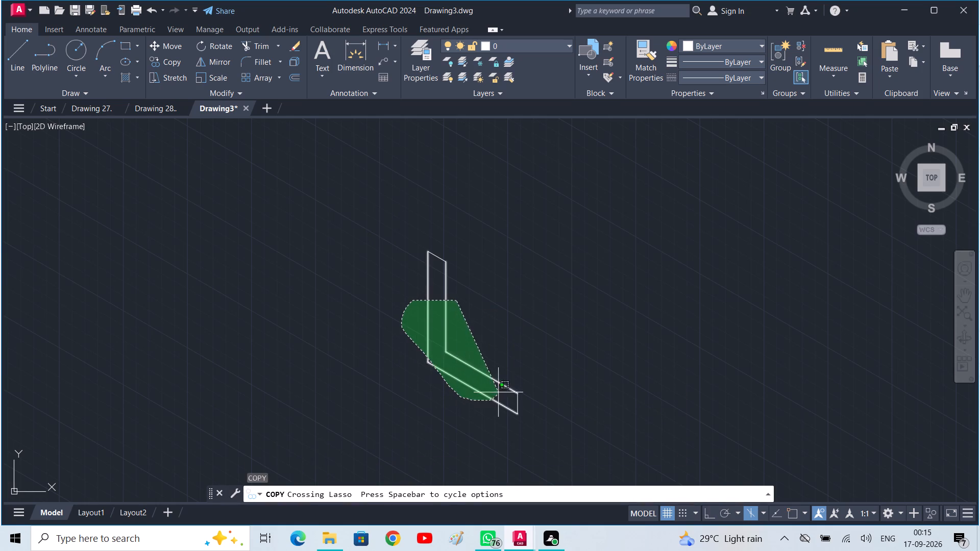
left_click_drag(498, 392, 498, 390)
left_click_drag(447, 224, 438, 272)
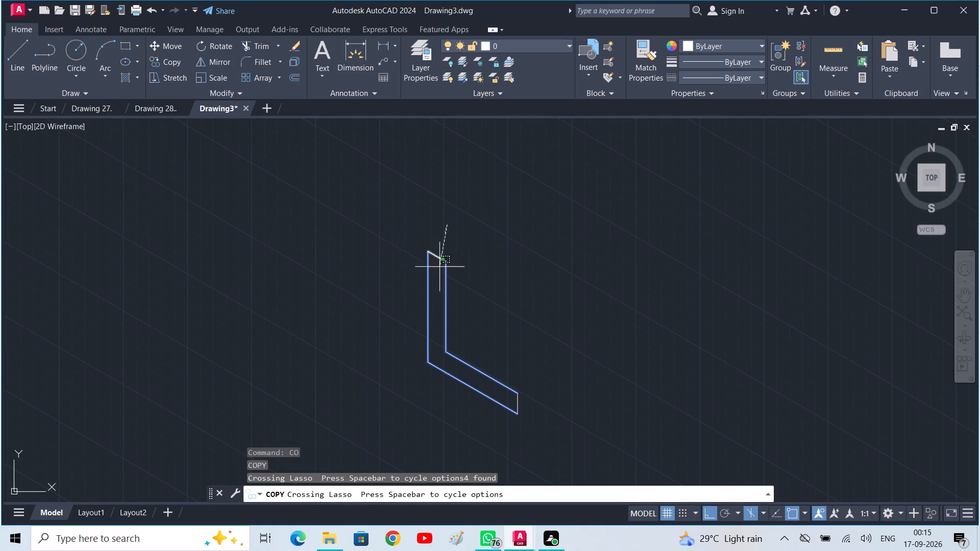
left_click_drag(438, 272, 435, 287)
left_click_drag(493, 395, 554, 411)
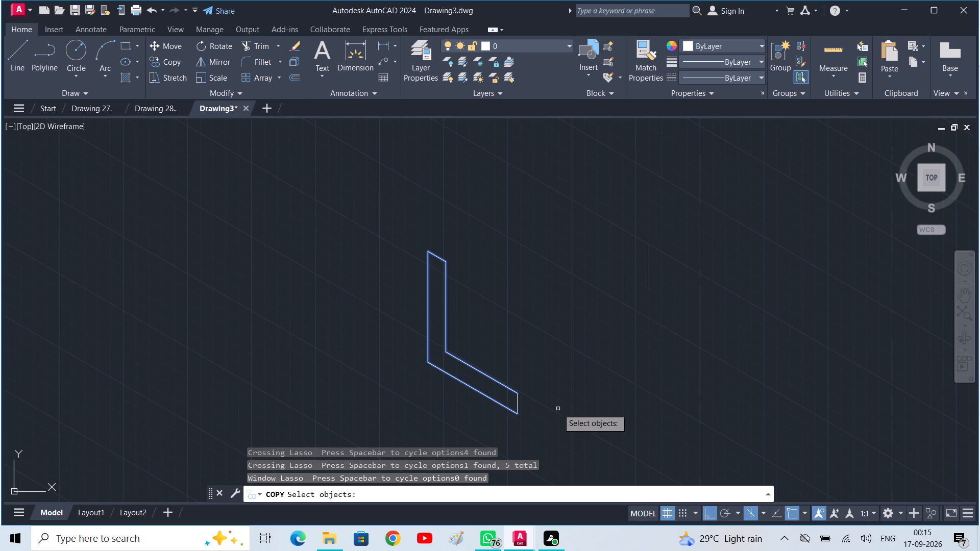
key("space")
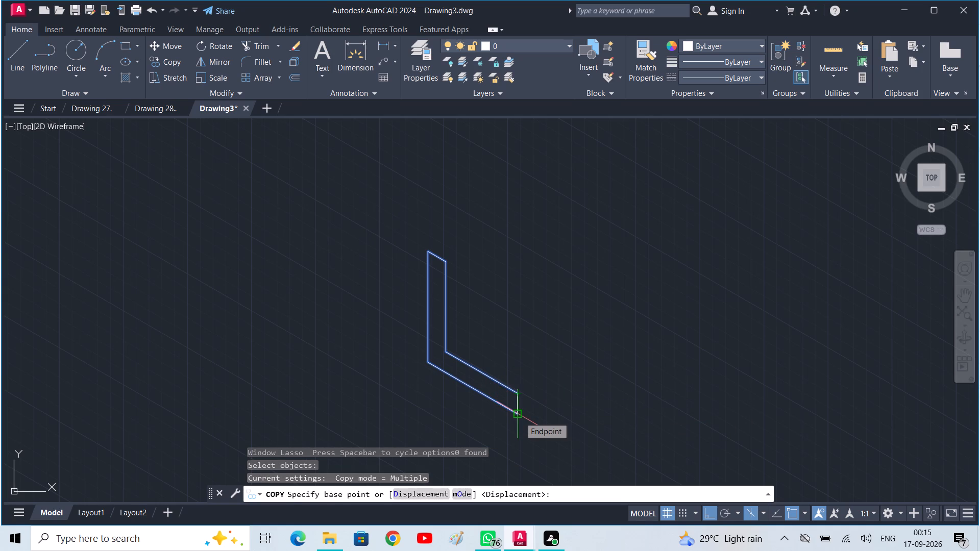
left_click(520, 417)
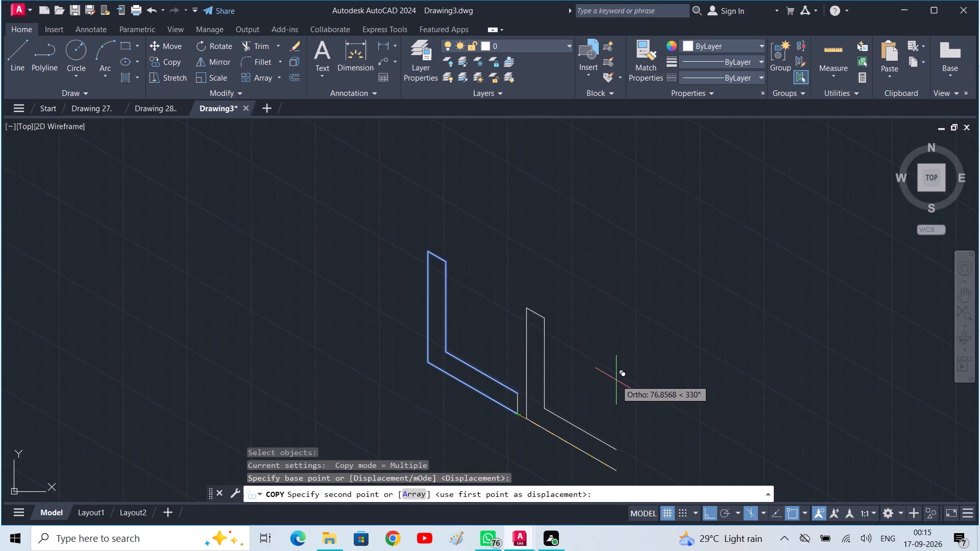
key("F5")
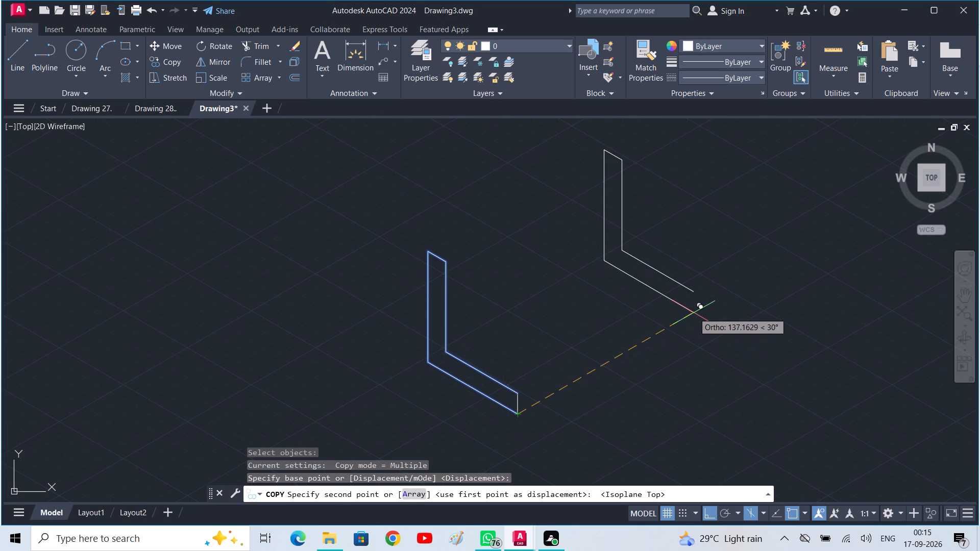
type("110")
key("Return")
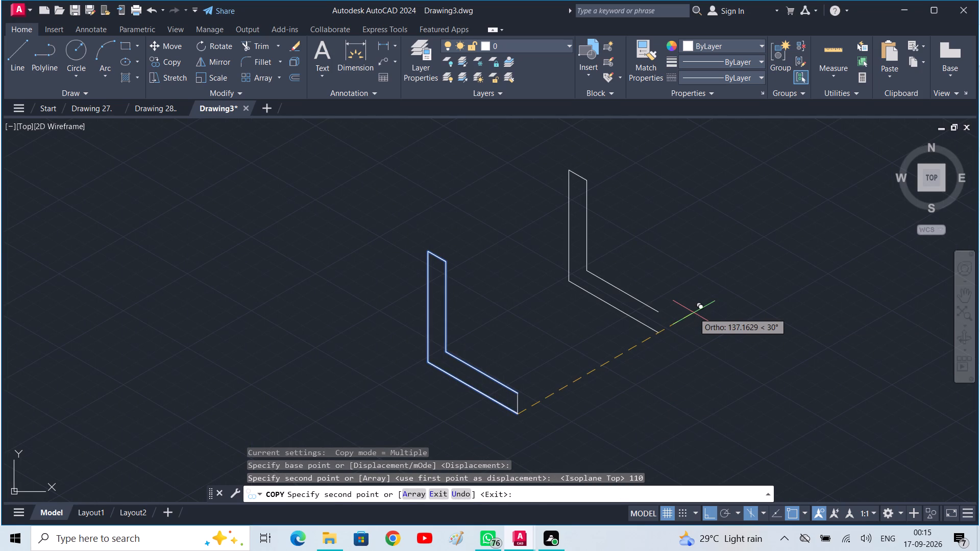
key("Escape")
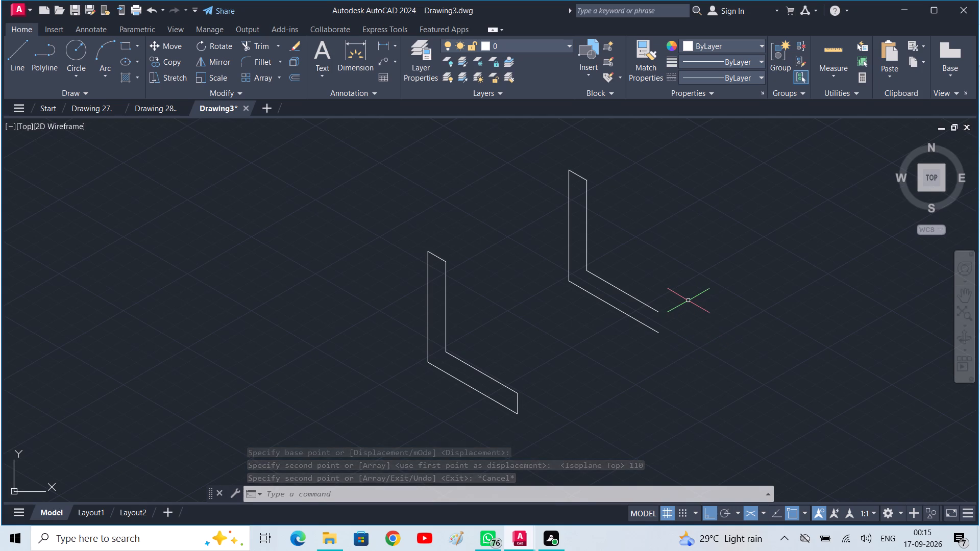
Draw two parallel lines joining the top corners of the original profile to the matching top corners of the copy.
key("l")
key("space")
left_click(431, 253)
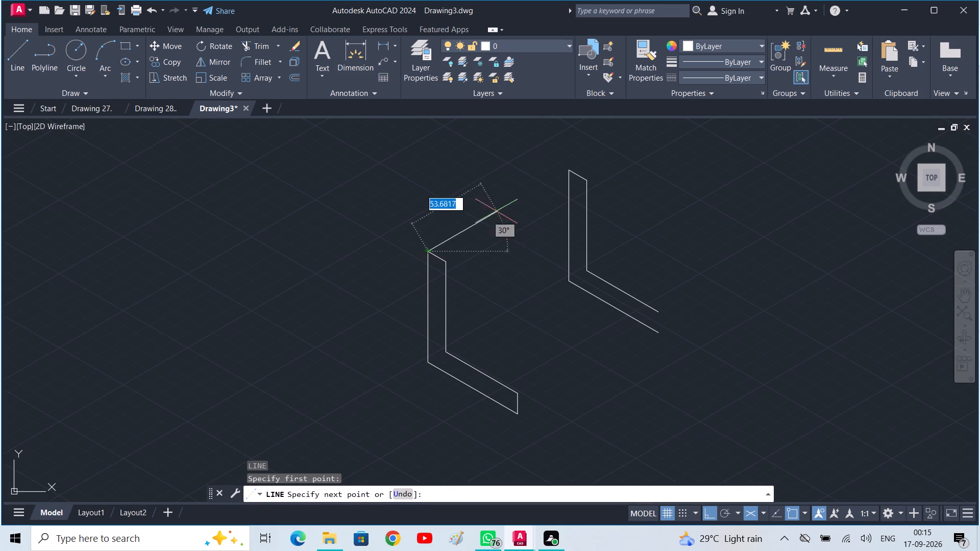
left_click(570, 167)
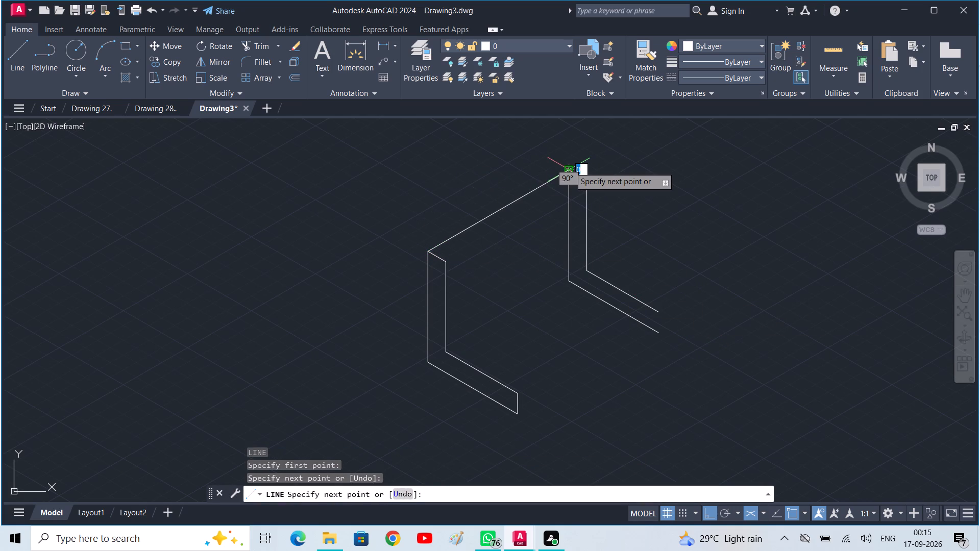
key("space")
key("space")
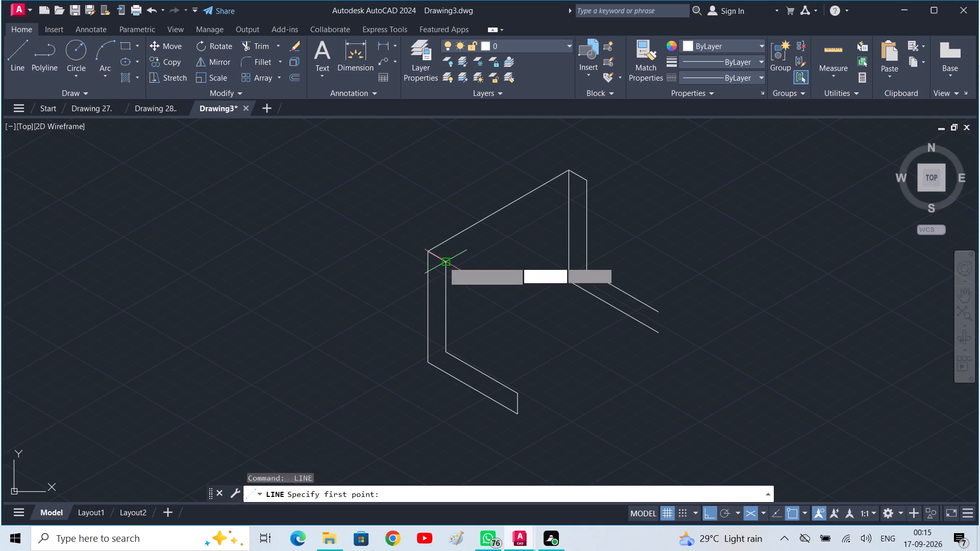
left_click(444, 261)
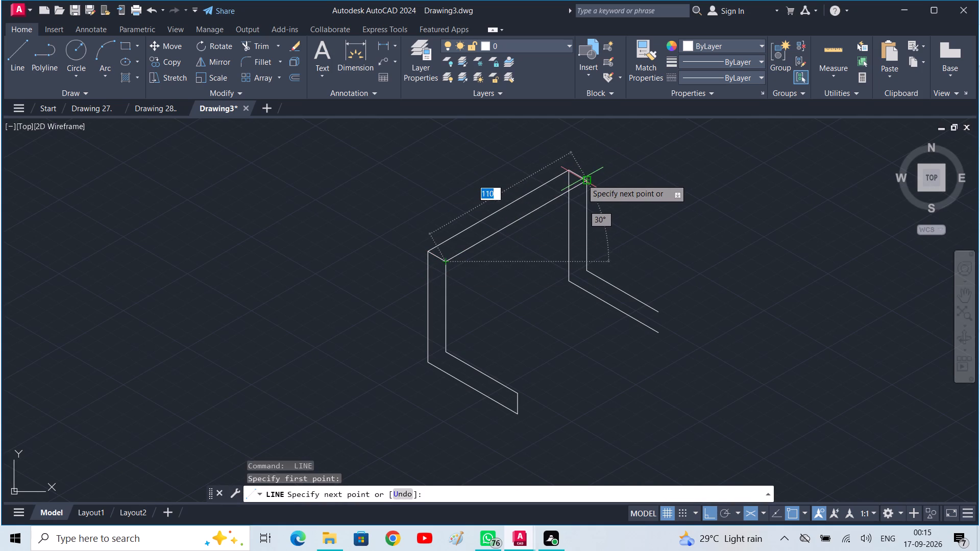
left_click(584, 180)
key("space")
Draw two lines joining the upper and lower corners of the base's free end to the matching ends on the copy.
key("space")
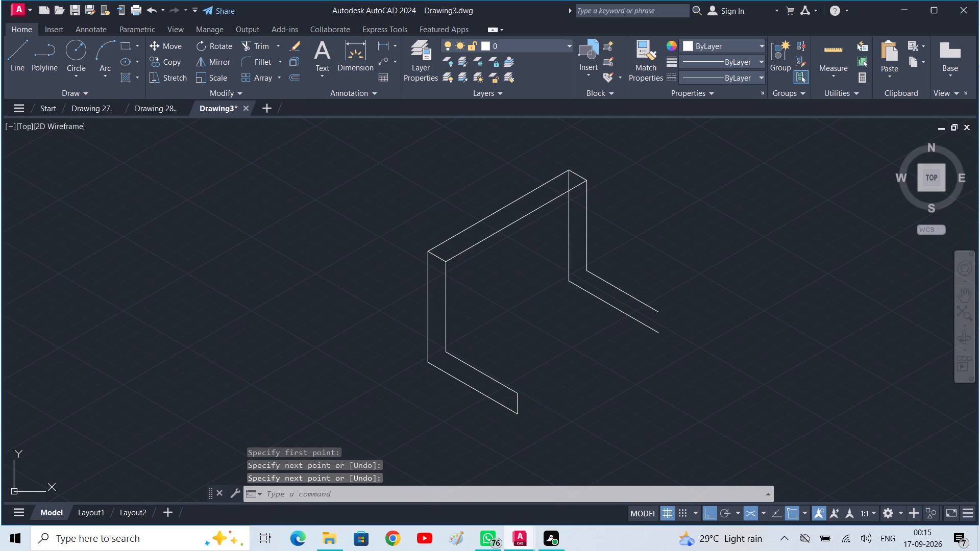
left_click(521, 392)
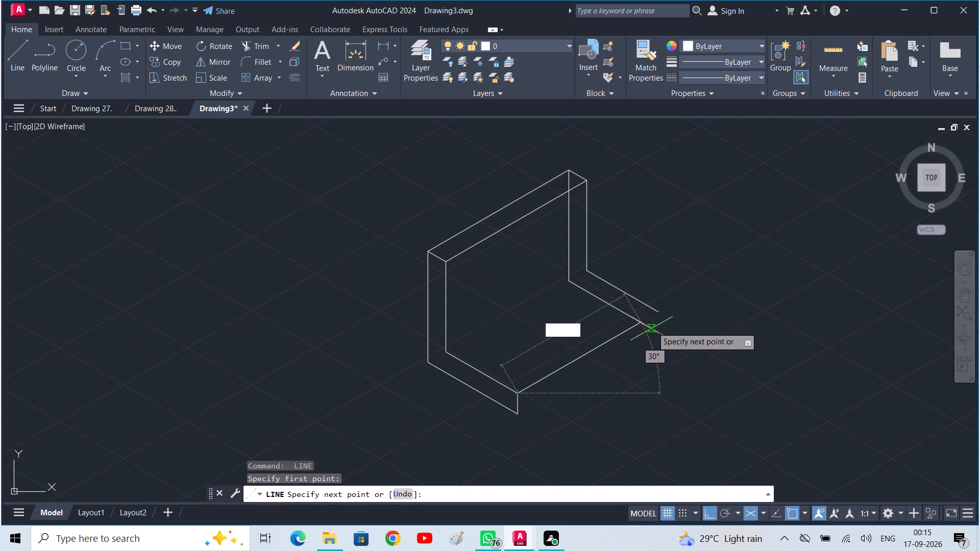
left_click(661, 314)
key("space")
key("space")
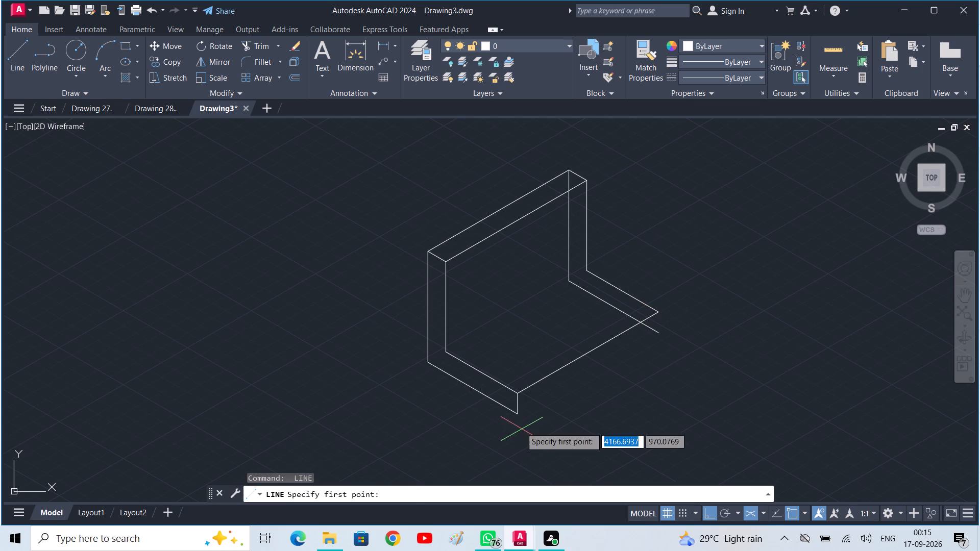
left_click(517, 413)
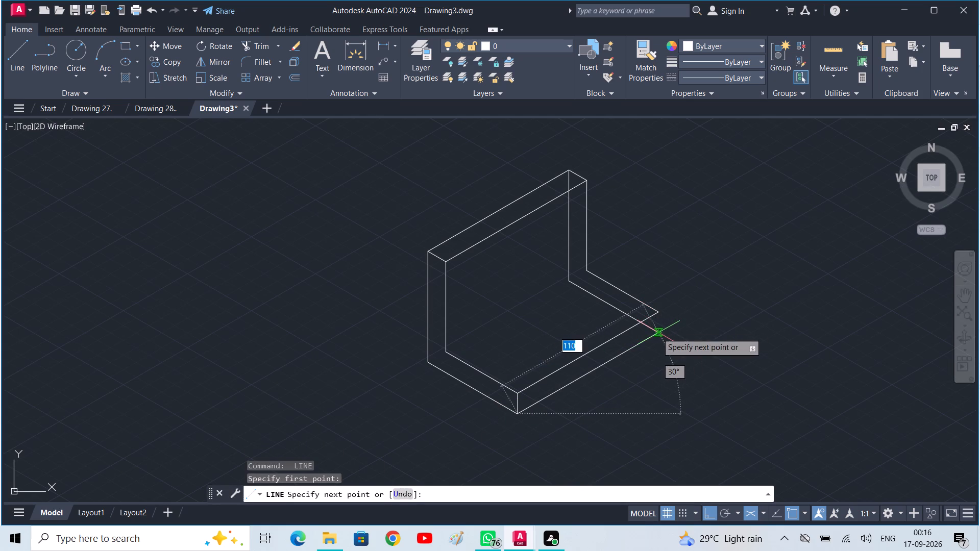
left_click(657, 333)
key("space")
Close the free end of the copied profile's base with a 14 vertical edge.
key("space")
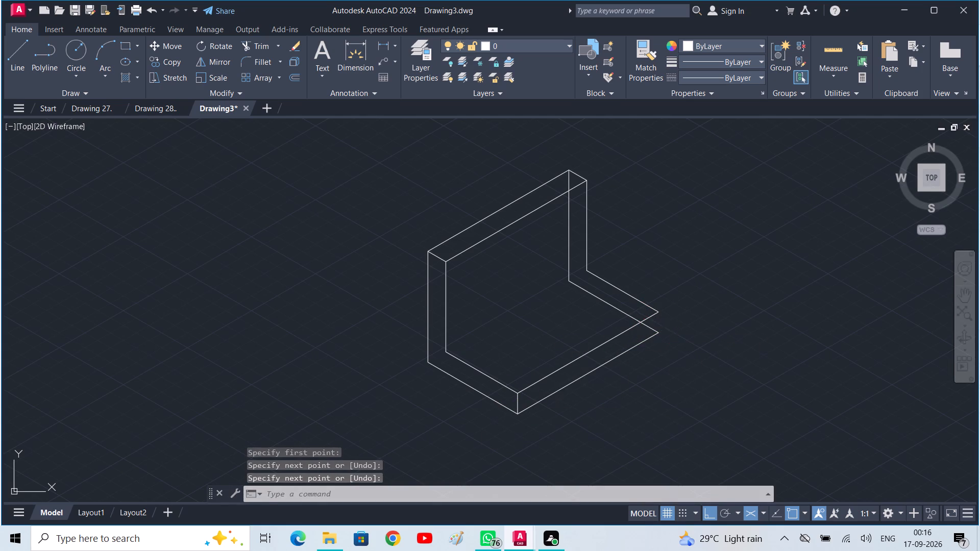
left_click(656, 331)
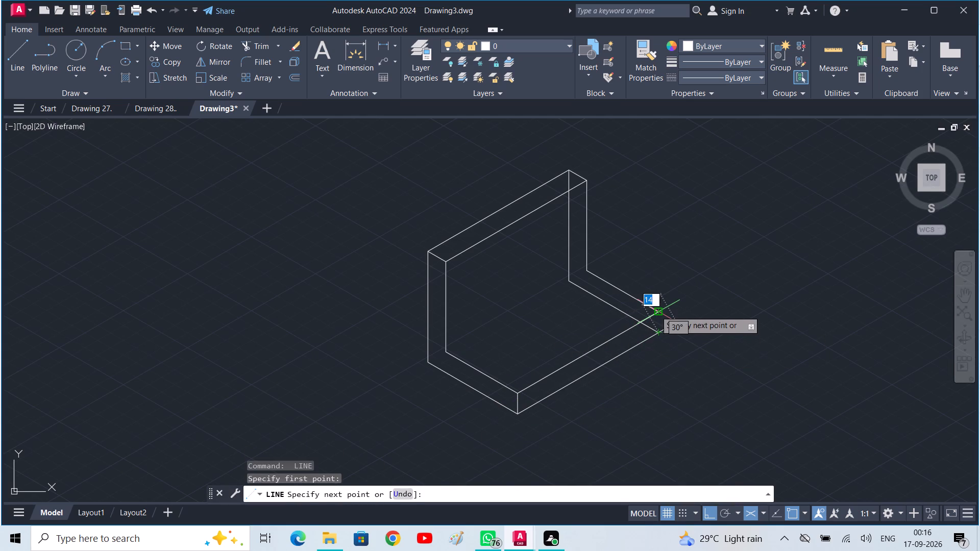
left_click(655, 311)
key("Escape")
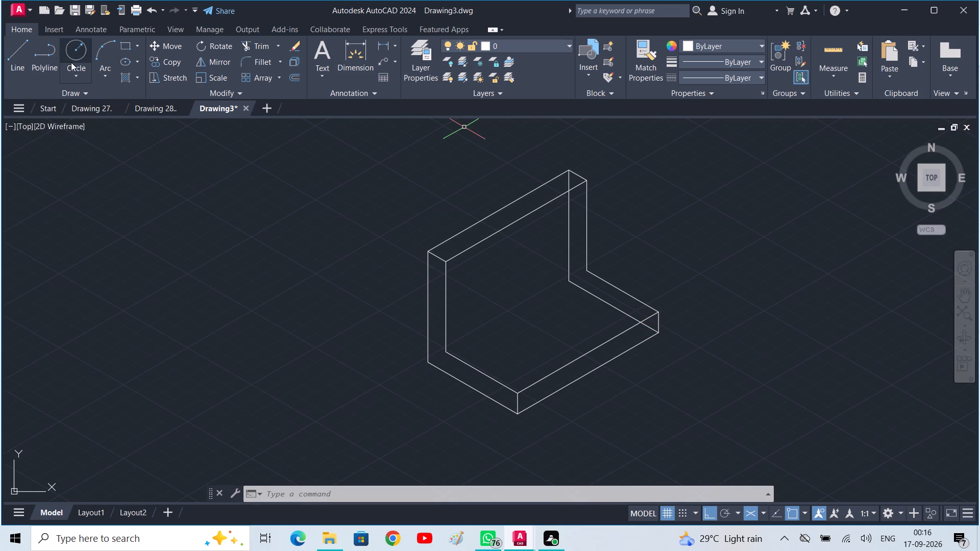
Draw a radius 5 circle tangent to the two inner edges at the inside corner of the original L profile.
left_click(73, 83)
left_click(120, 209)
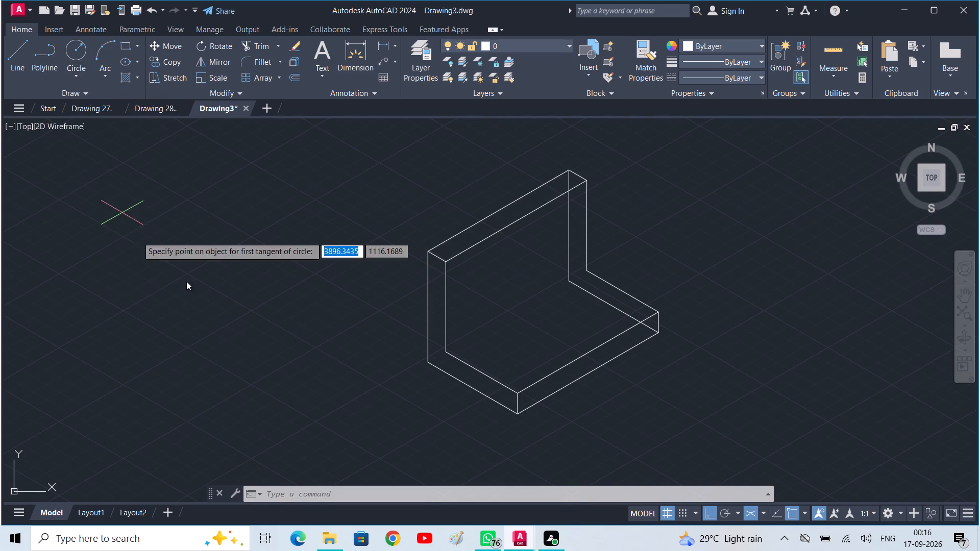
scroll(429, 354, "up", 2)
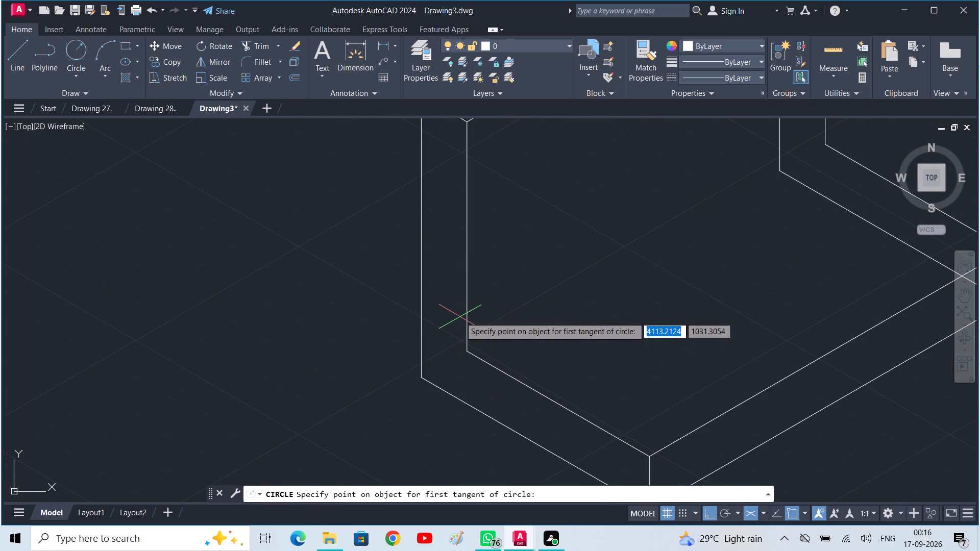
left_click(462, 316)
left_click(492, 368)
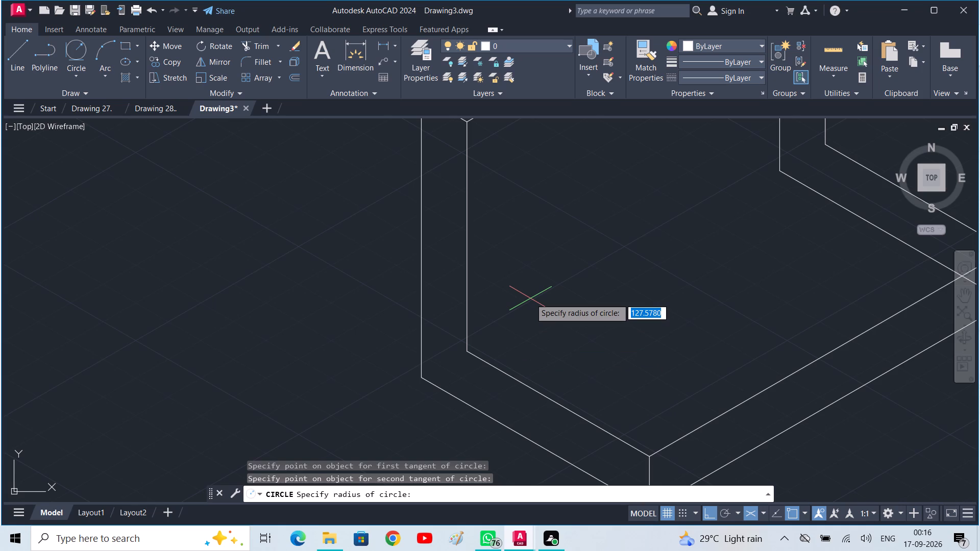
key("5")
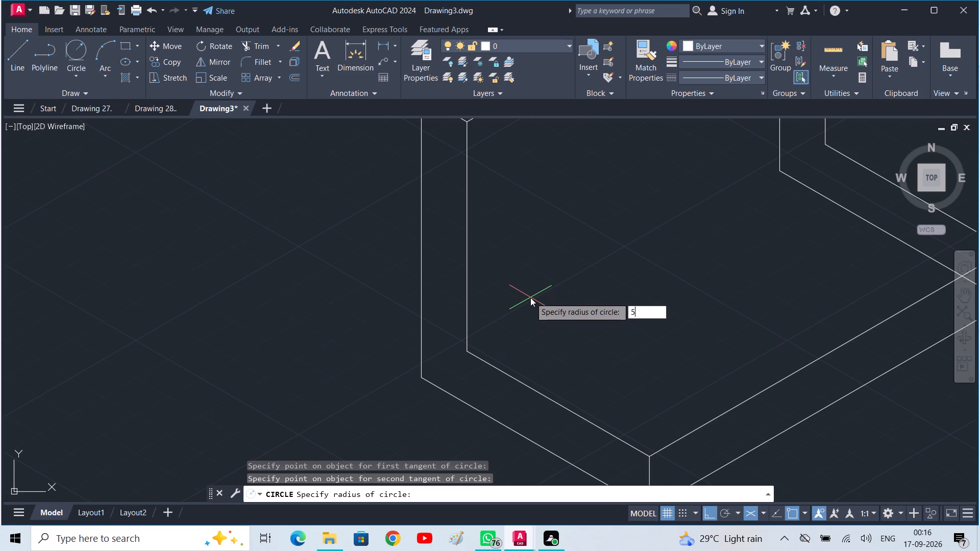
key("Return")
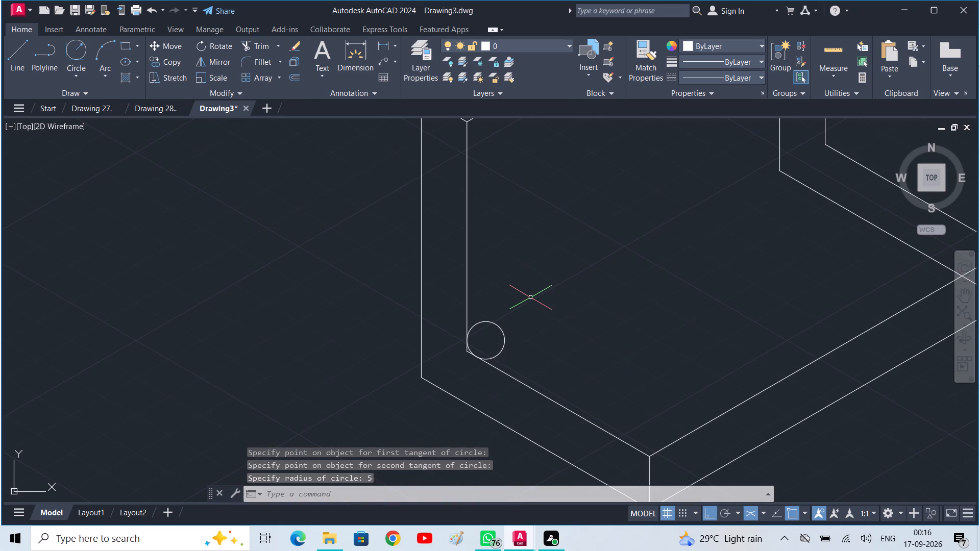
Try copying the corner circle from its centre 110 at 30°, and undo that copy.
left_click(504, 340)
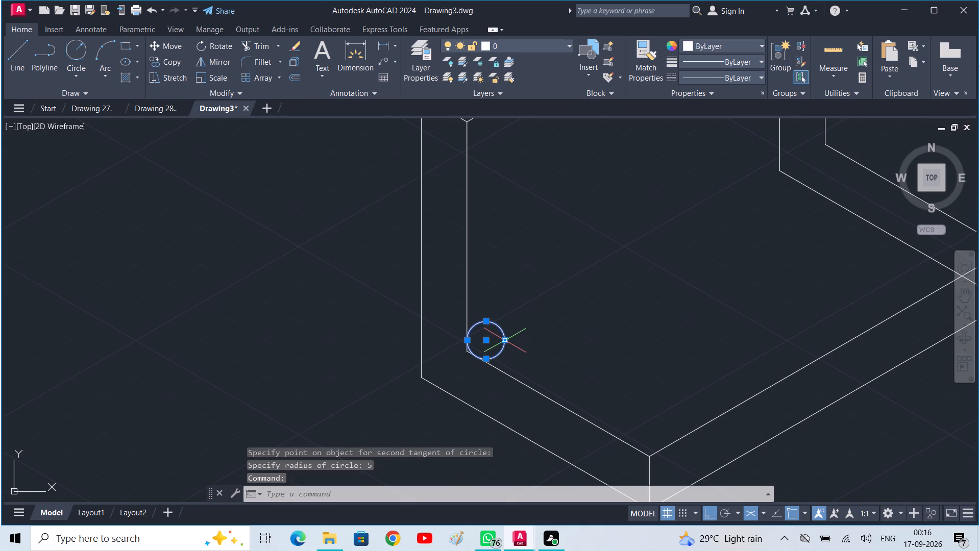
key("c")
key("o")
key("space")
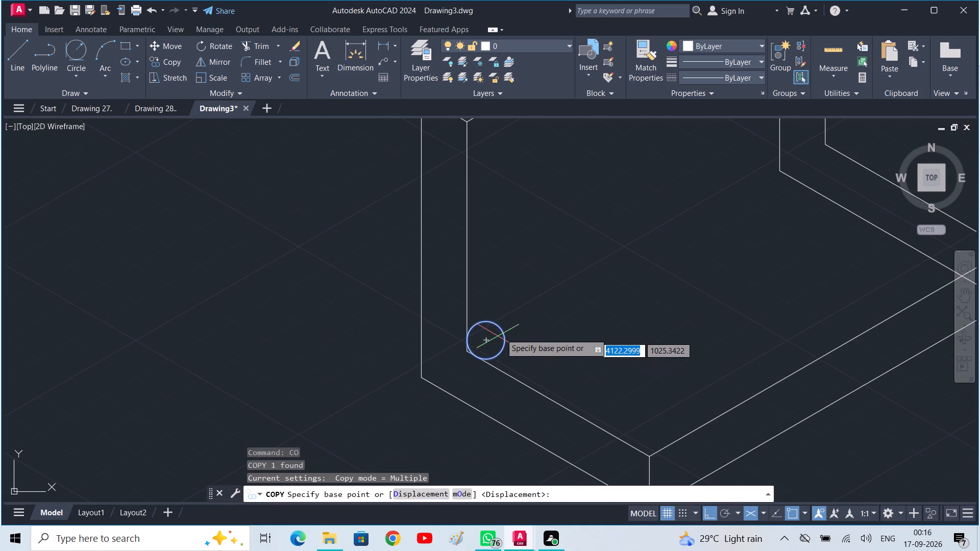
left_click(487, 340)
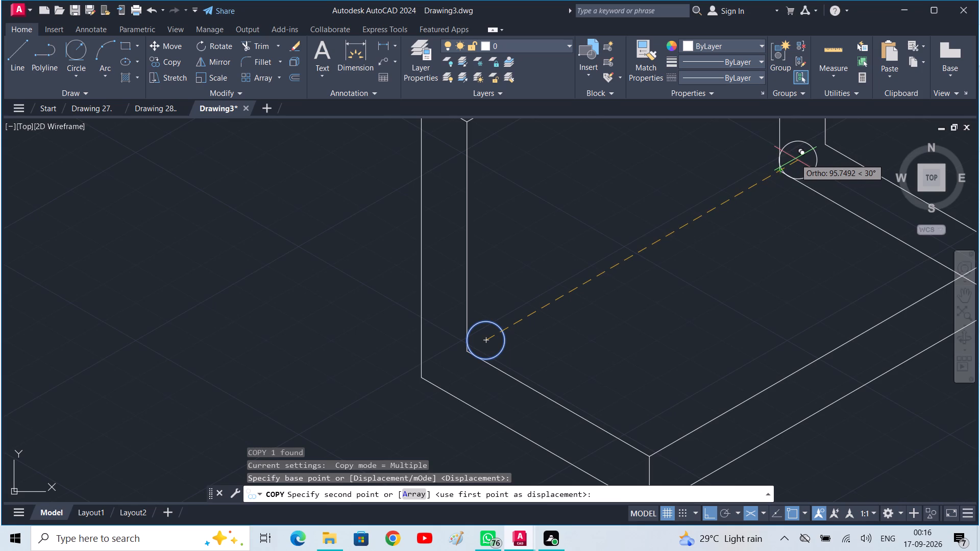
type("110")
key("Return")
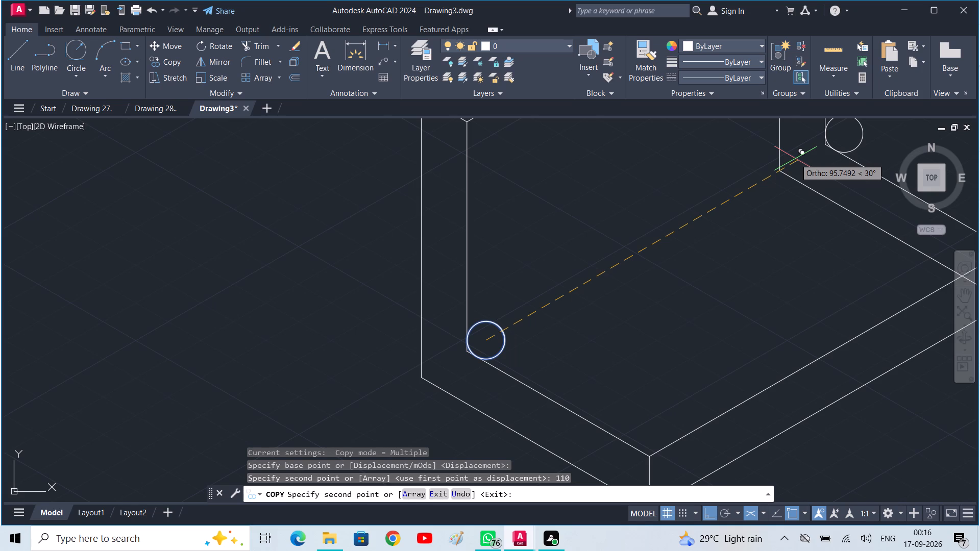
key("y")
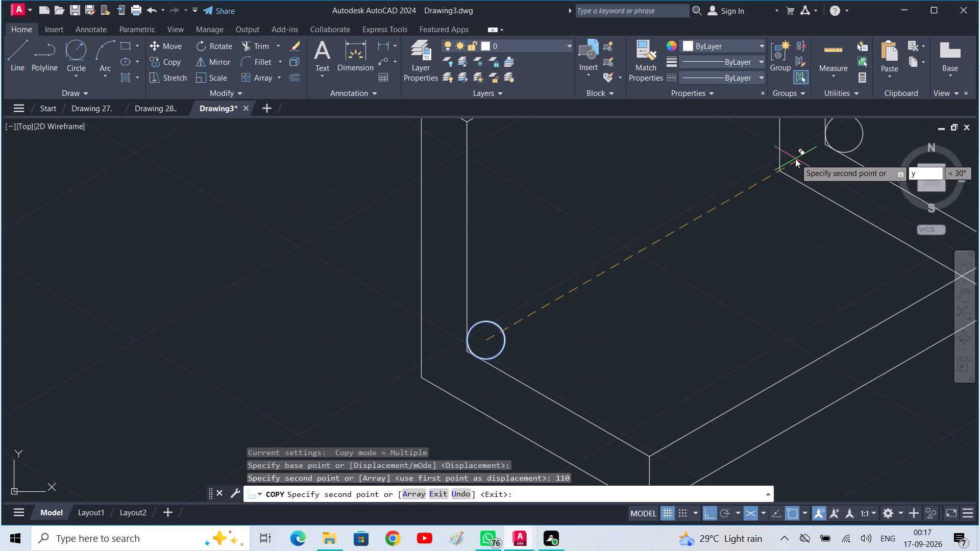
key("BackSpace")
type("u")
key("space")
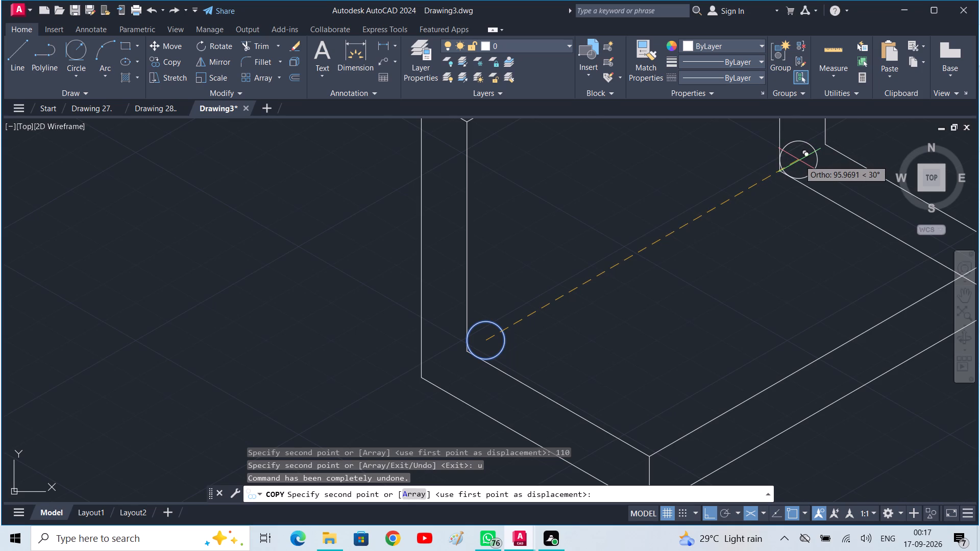
Place the circle's copy about 96 at 30° from the original, at the outer lower corner of the far profile.
scroll(800, 160, "up", 2)
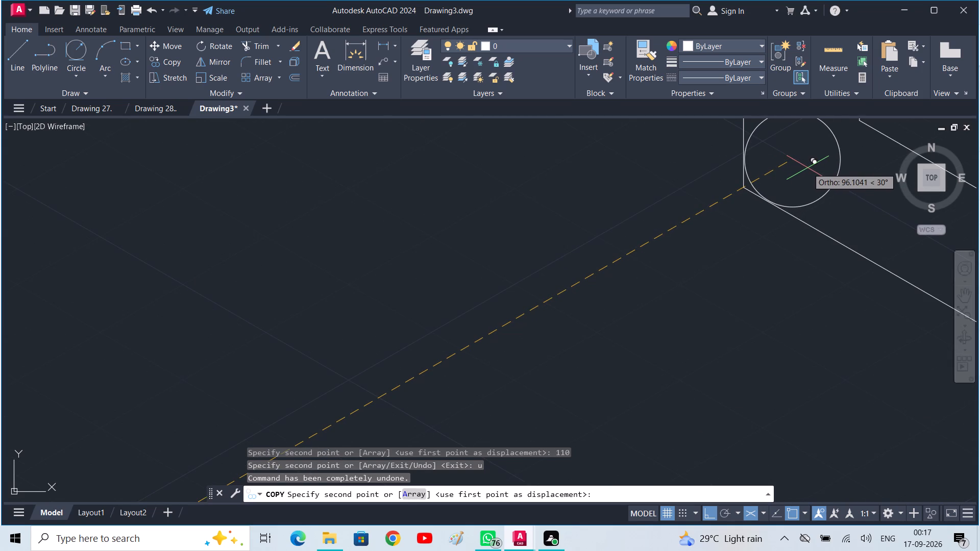
left_click(807, 168)
key("Escape")
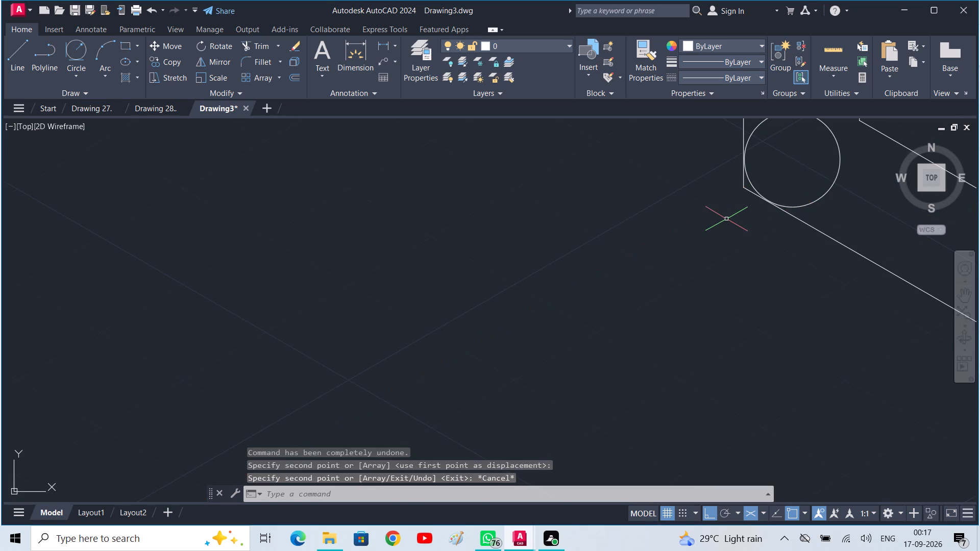
Trim the original profile's tangent circle and the sharp corner edges, leaving only the rounded arc at the inside corner.
scroll(731, 214, "down", 2)
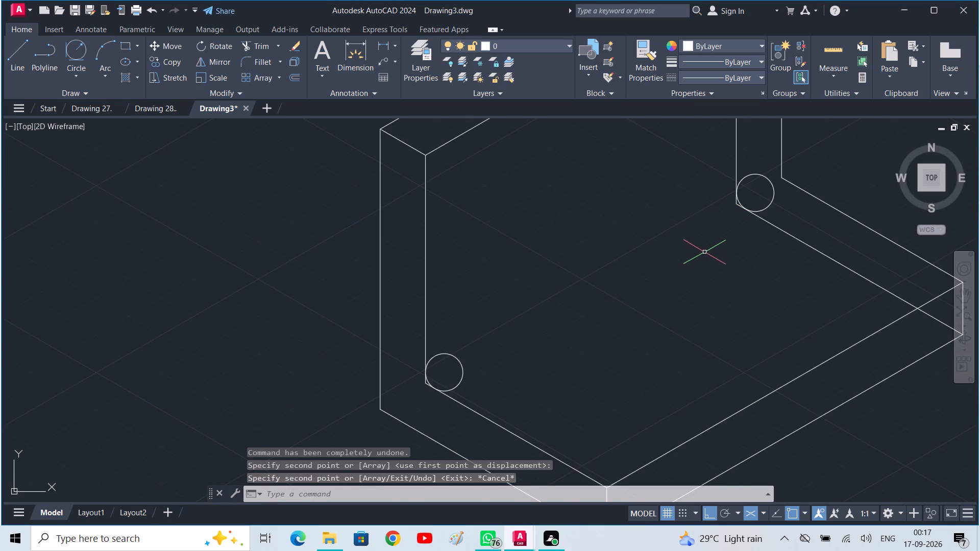
type("tr")
key("space")
scroll(463, 405, "up", 3)
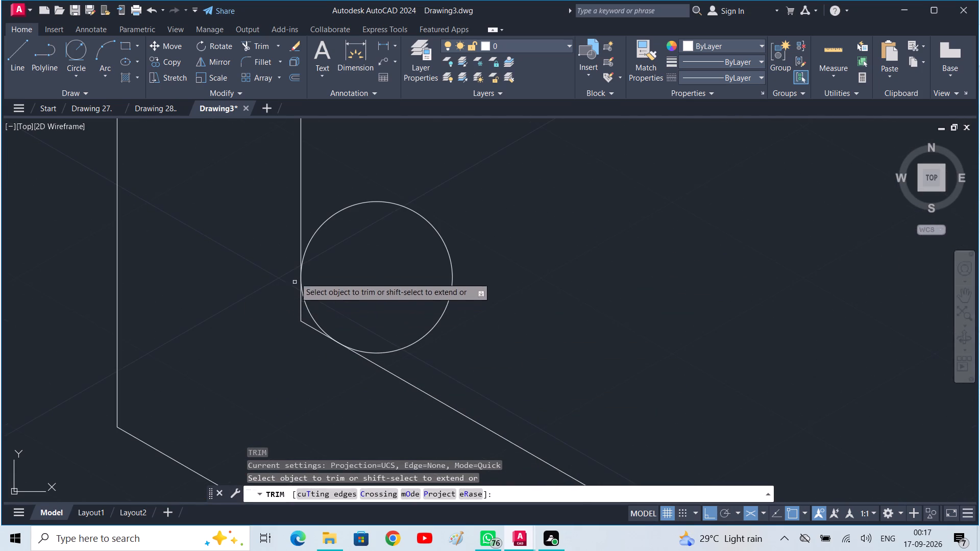
left_click_drag(342, 209, 395, 313)
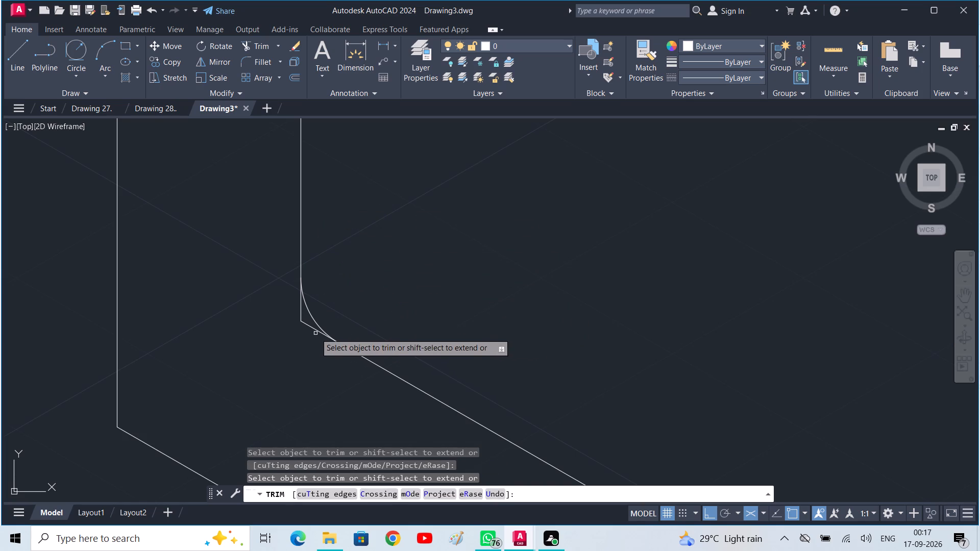
left_click_drag(297, 308, 315, 340)
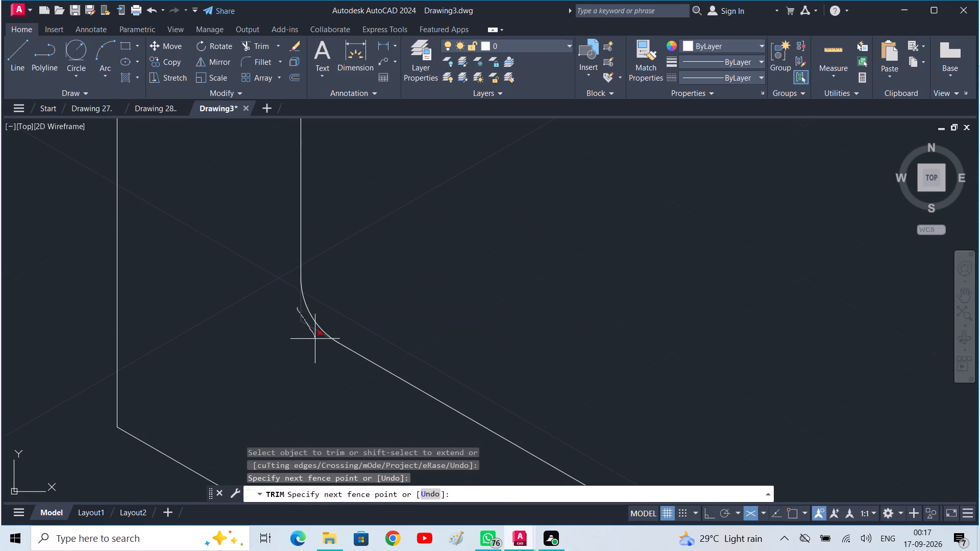
left_click_drag(315, 340, 315, 341)
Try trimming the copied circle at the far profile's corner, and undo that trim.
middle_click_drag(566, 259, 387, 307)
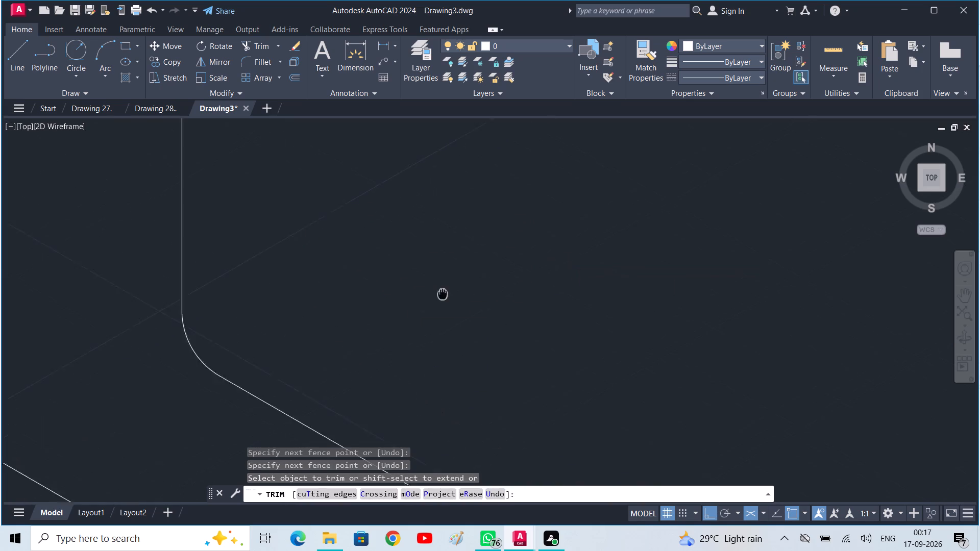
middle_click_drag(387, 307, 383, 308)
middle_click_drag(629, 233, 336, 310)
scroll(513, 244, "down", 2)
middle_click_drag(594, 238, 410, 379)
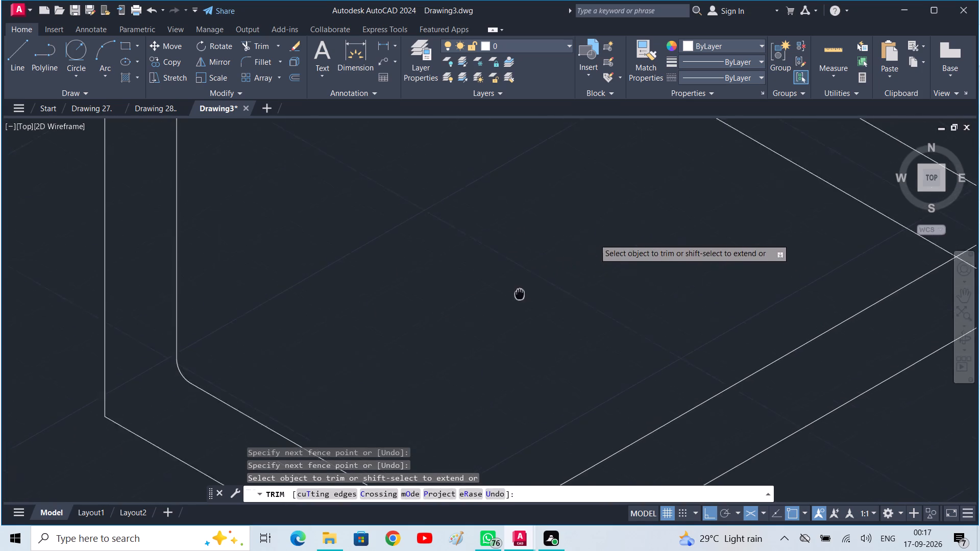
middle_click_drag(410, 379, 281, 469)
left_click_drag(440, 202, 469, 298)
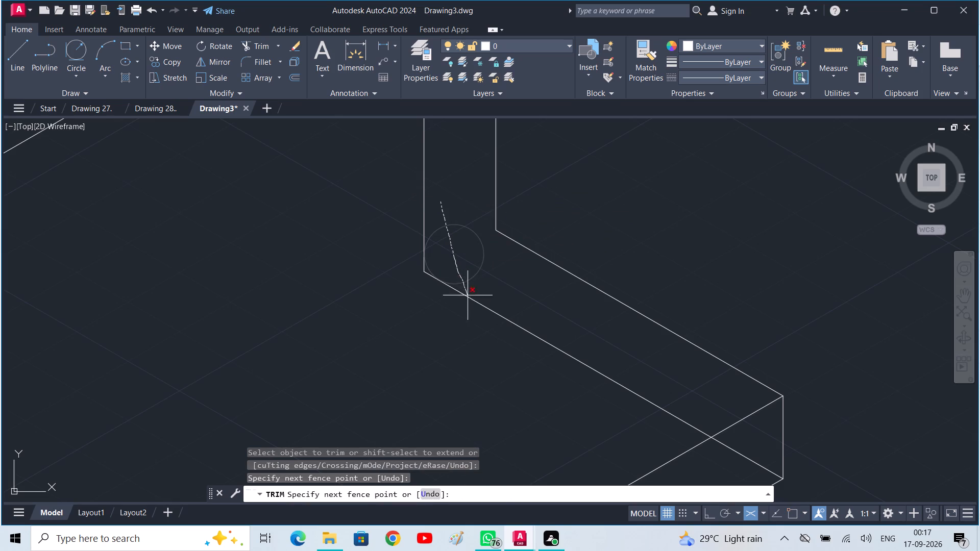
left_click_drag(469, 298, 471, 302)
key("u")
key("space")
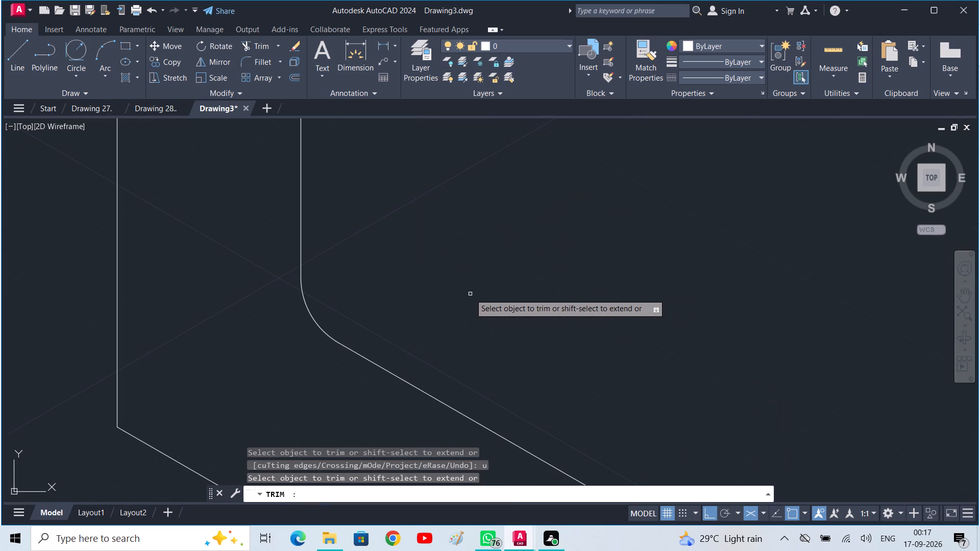
Delete the copied circle at the far profile's corner.
scroll(461, 294, "down", 4)
middle_click_drag(596, 234, 473, 318)
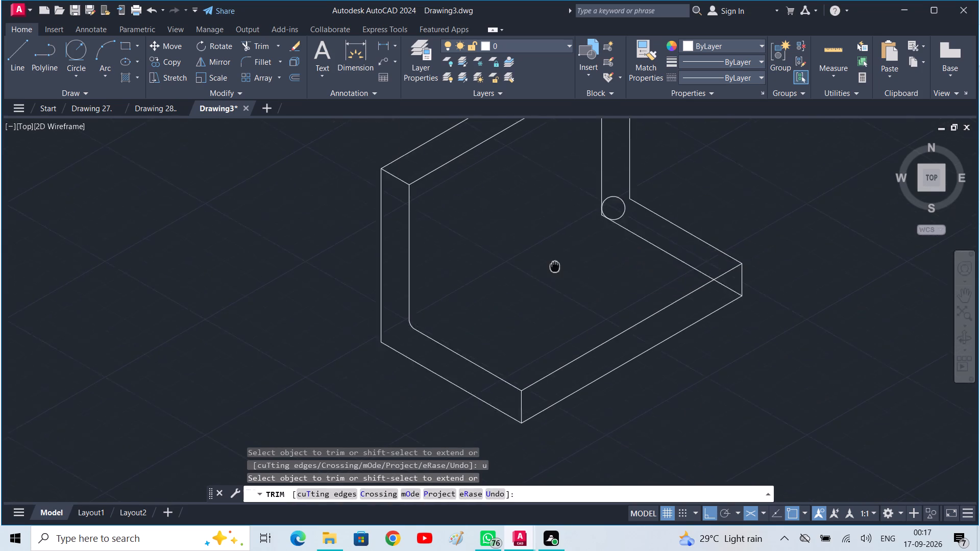
middle_click_drag(473, 318, 430, 345)
key("Escape")
key("Escape")
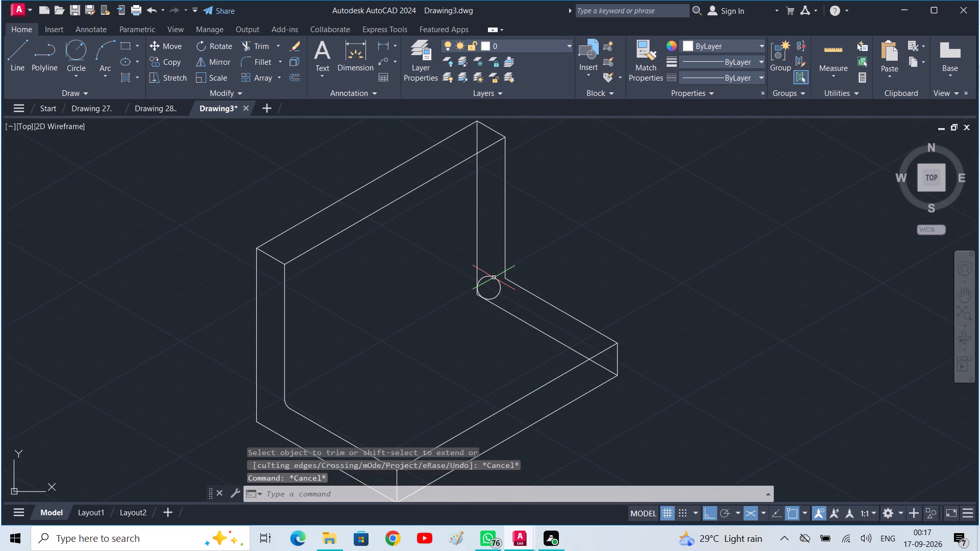
left_click(492, 279)
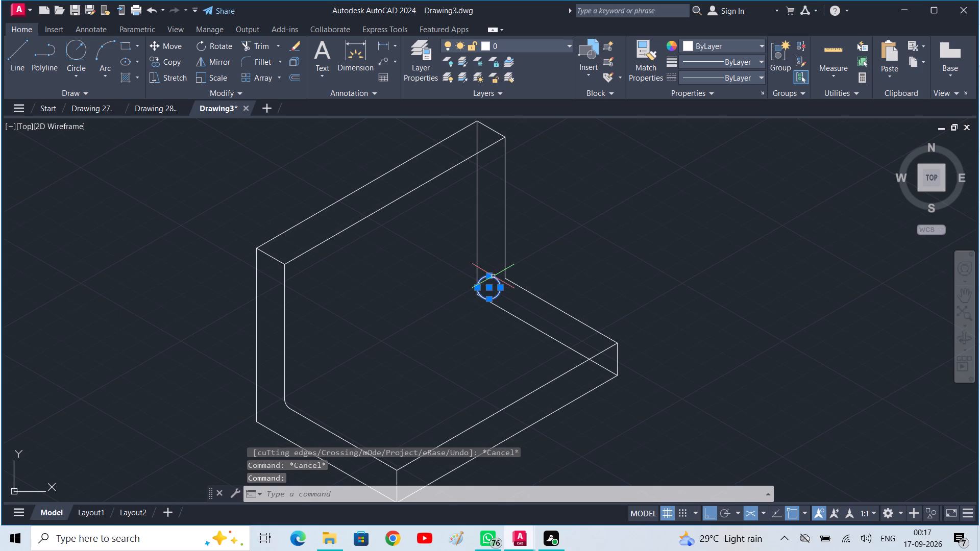
key("Delete")
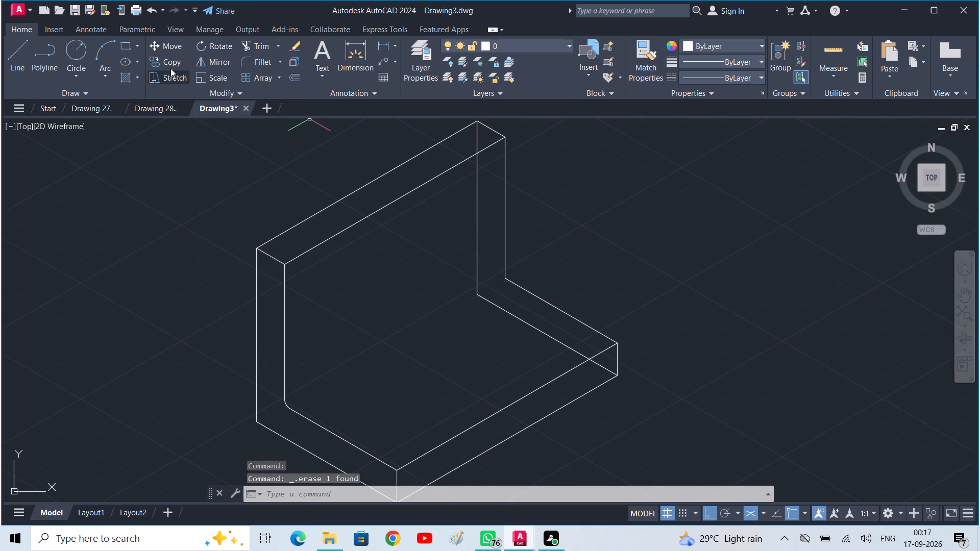
Draw a radius 5 circle tangent to the far profile's vertical edge and its sloping base edge.
left_click(82, 48)
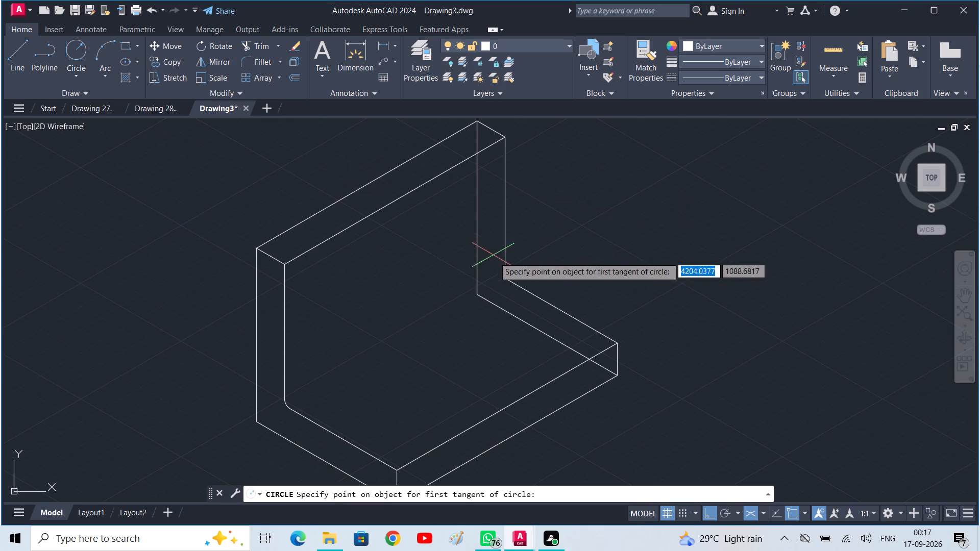
left_click(478, 277)
left_click(491, 305)
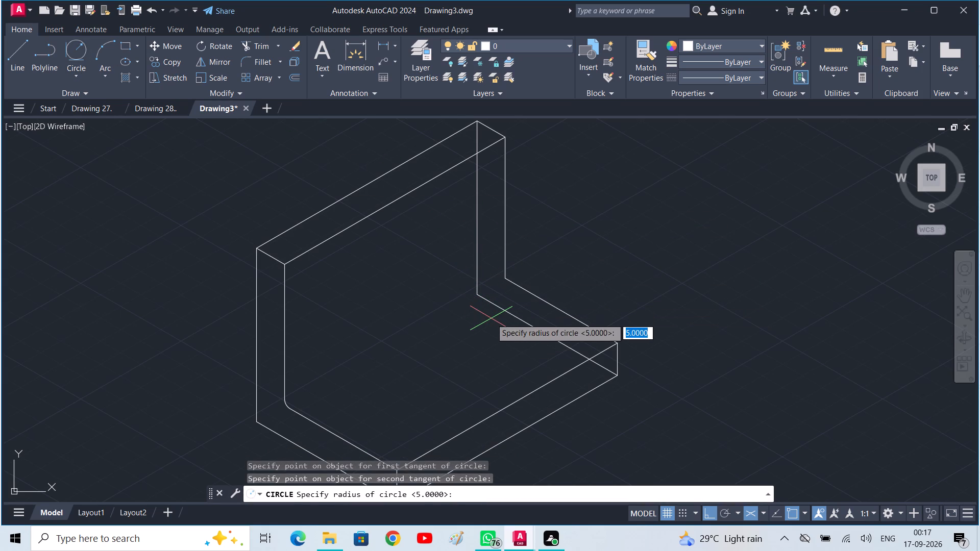
key("5")
key("Return")
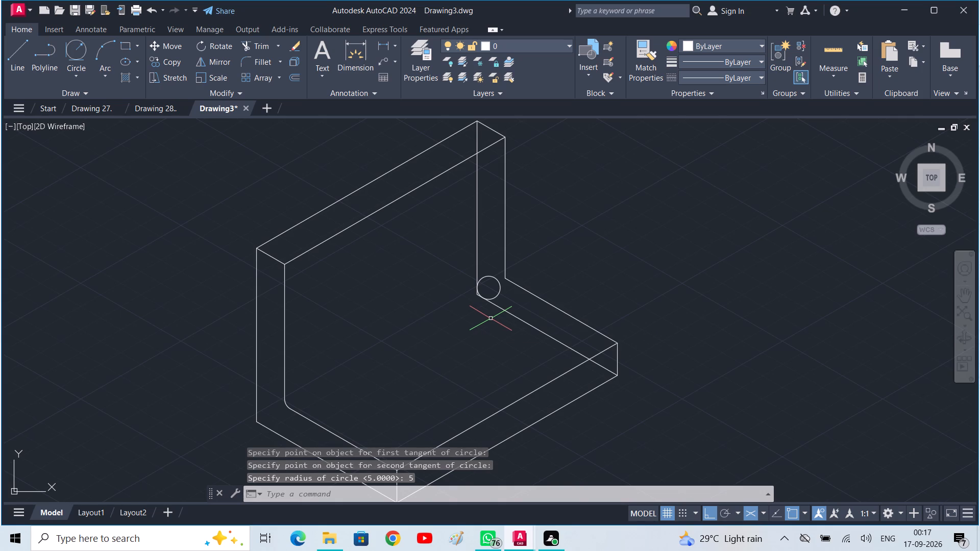
Trim the far profile's new circle and the corner edges down to the rounded corner arc.
key("t")
type("r")
key("space")
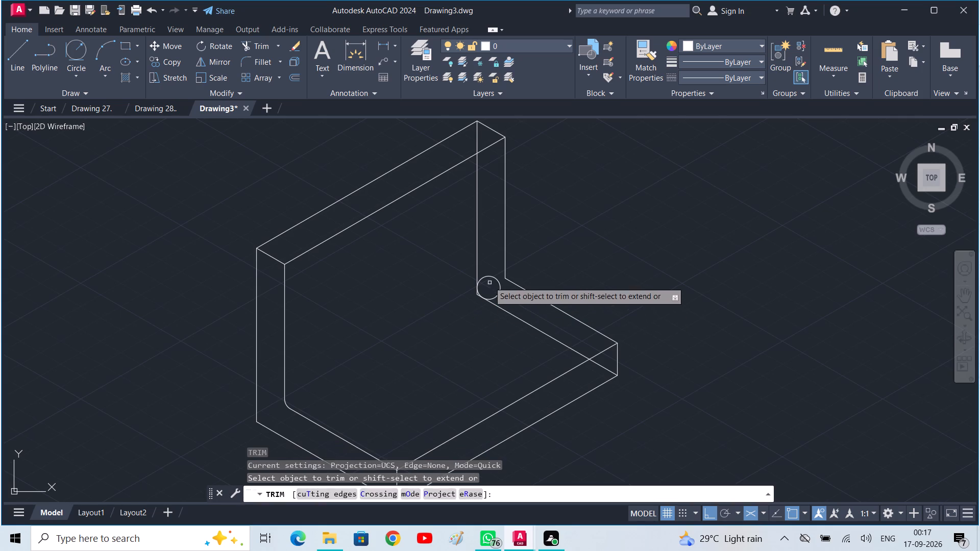
left_click_drag(492, 264, 498, 293)
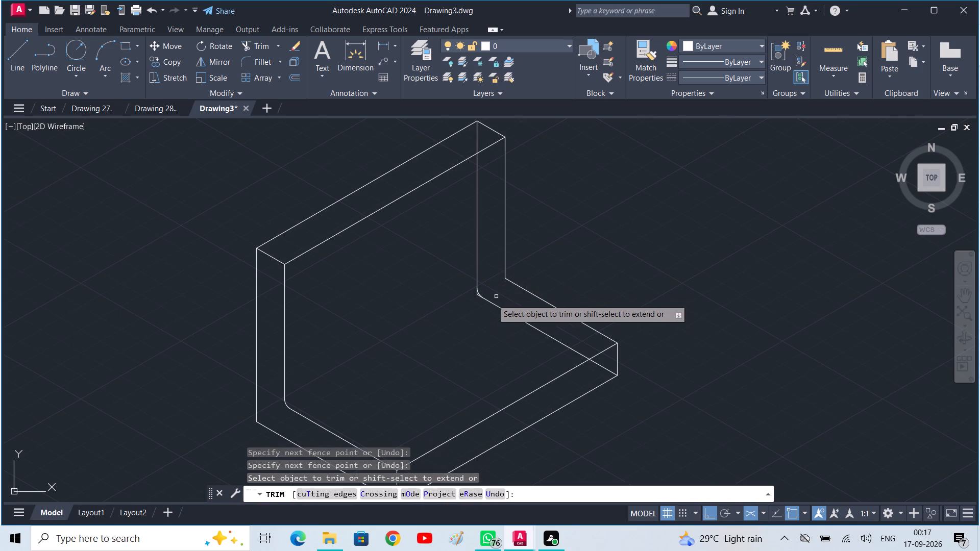
scroll(478, 299, "up", 7)
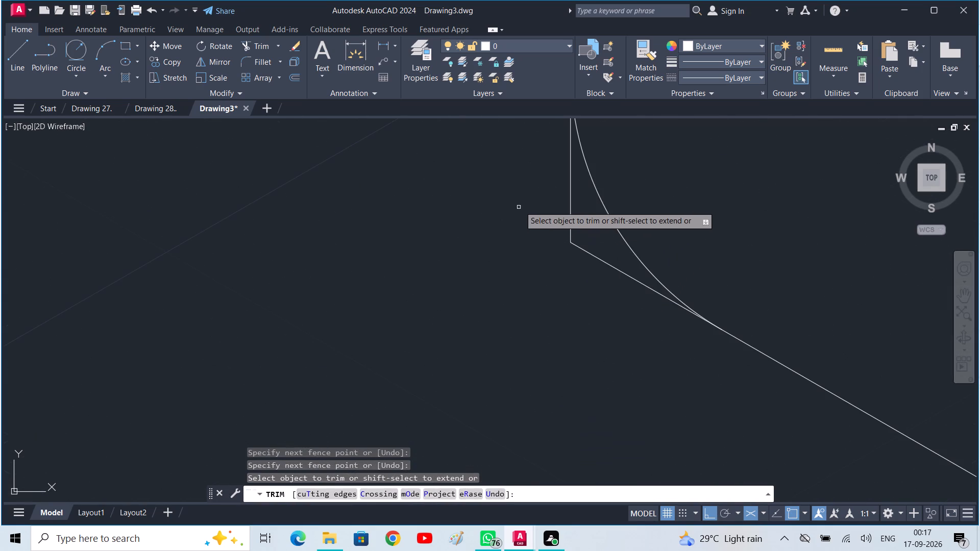
left_click_drag(539, 180, 601, 265)
scroll(600, 267, "down", 2)
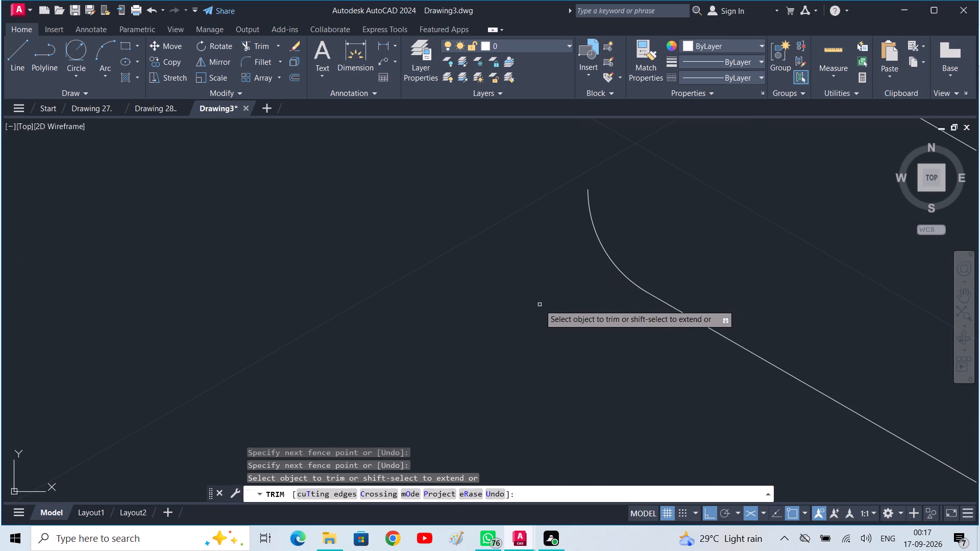
scroll(540, 300, "down", 5)
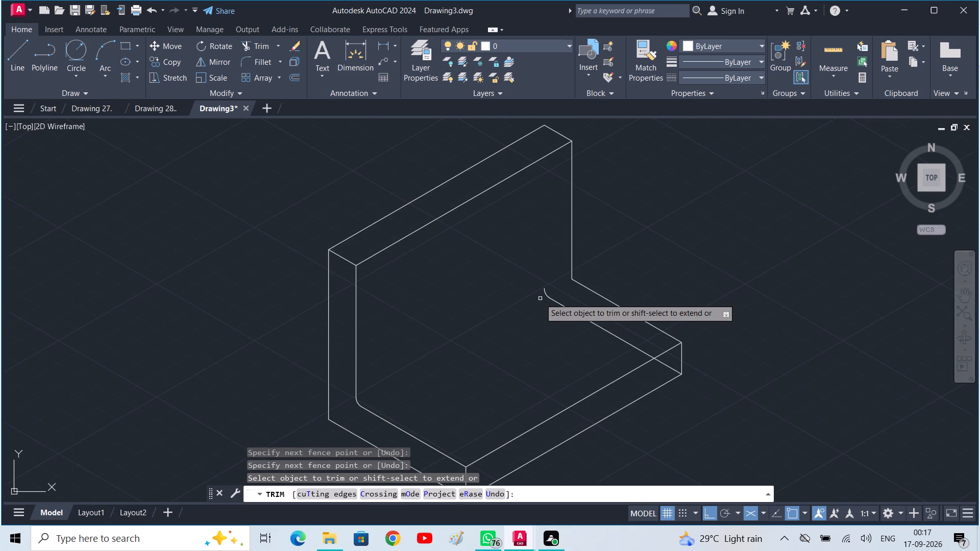
Draw a vertical line on the right isoplane from the far arc's upper end to just below the bracket's top corner.
key("l")
key("space")
key("Escape")
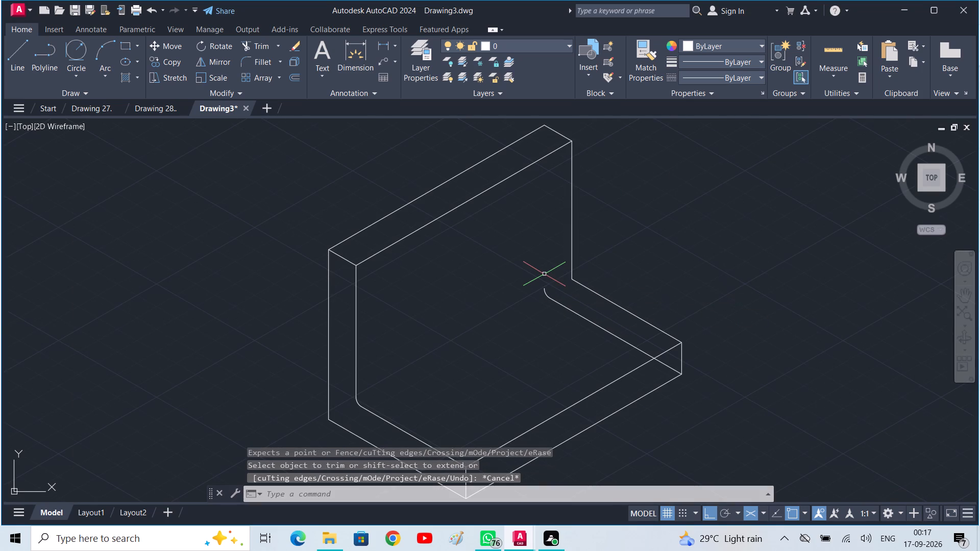
key("Escape")
key("Escape")
key("l")
key("space")
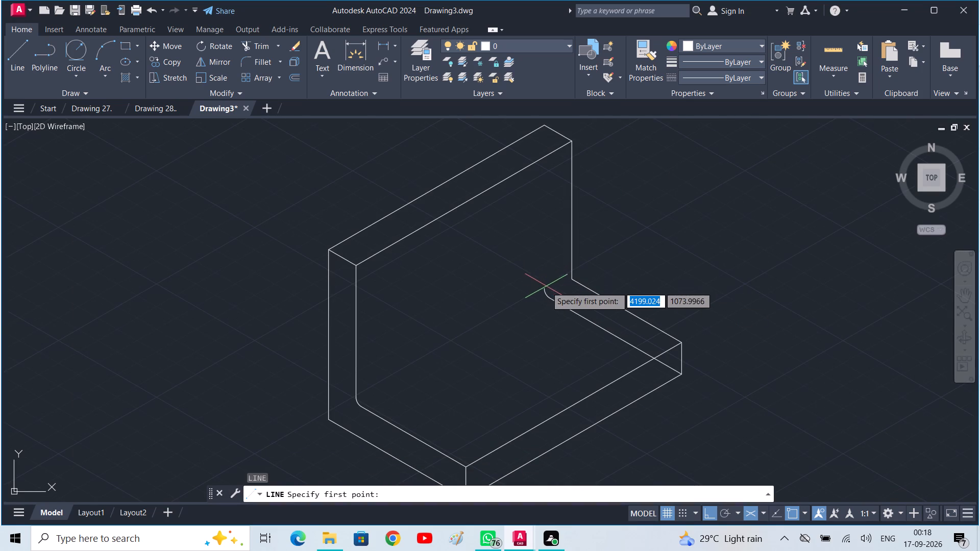
left_click(548, 288)
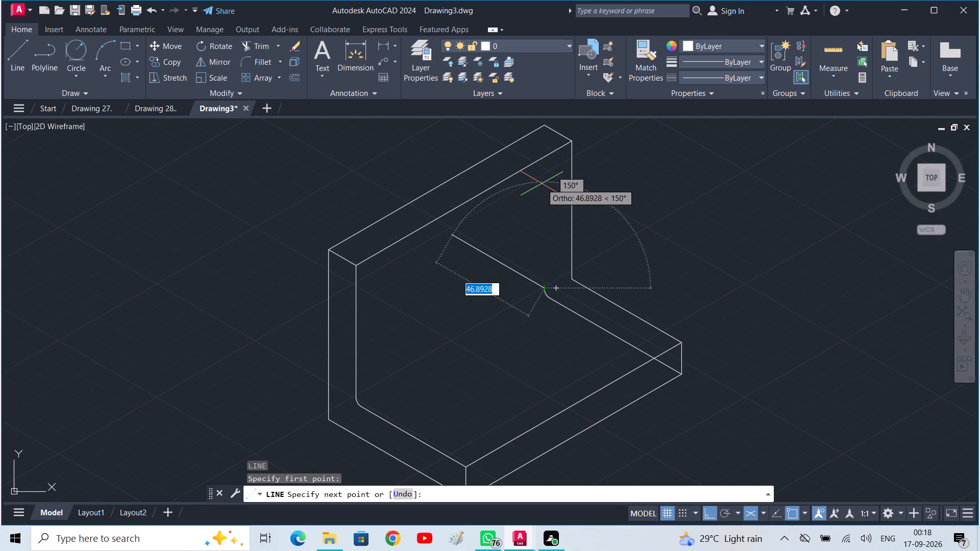
key("F5")
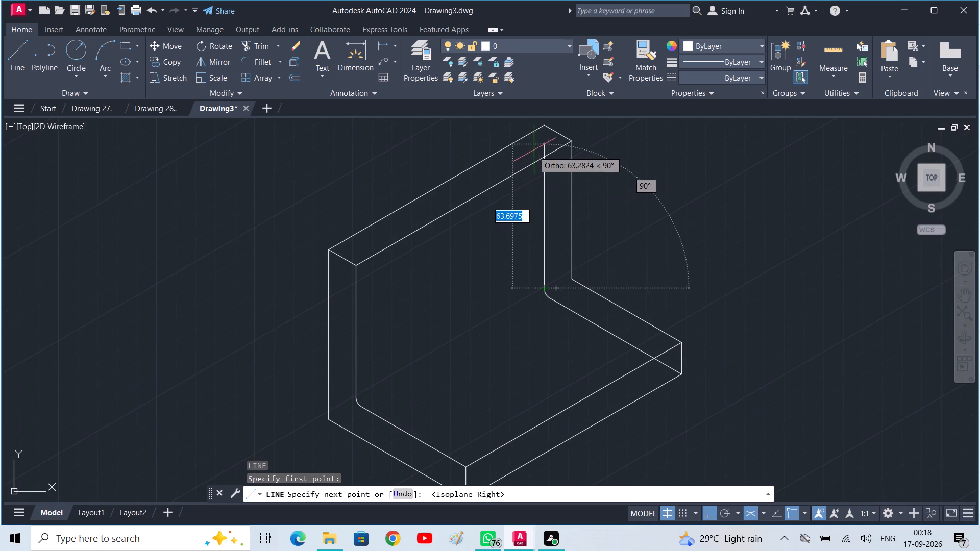
left_click(545, 137)
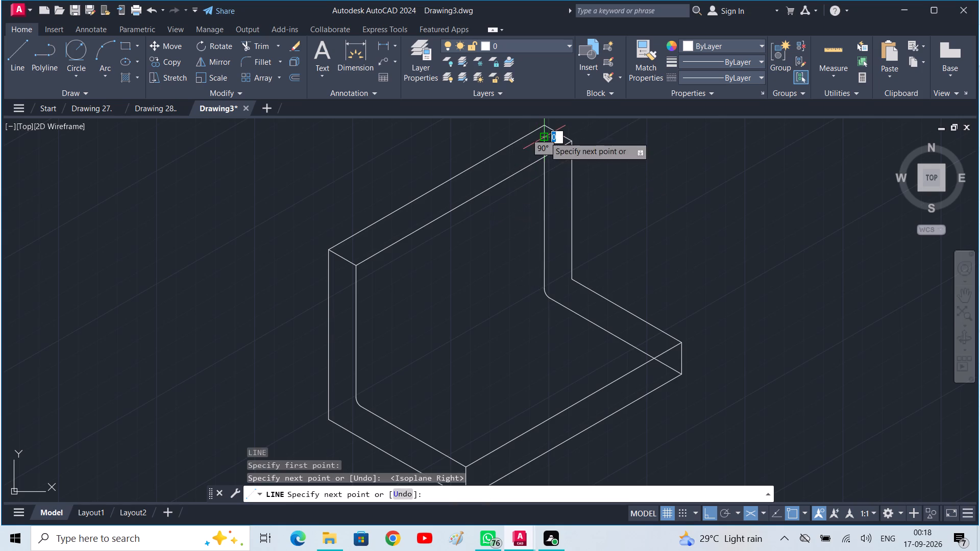
key("Escape")
Draw a 30° line from the upper end of the original profile's corner arc to slightly past the far arc.
type("l")
key("space")
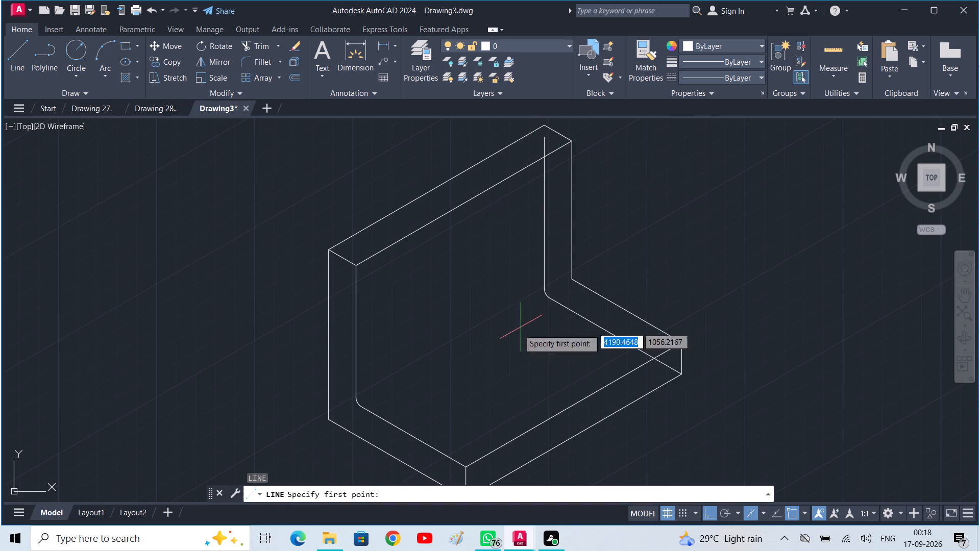
scroll(369, 410, "up", 1)
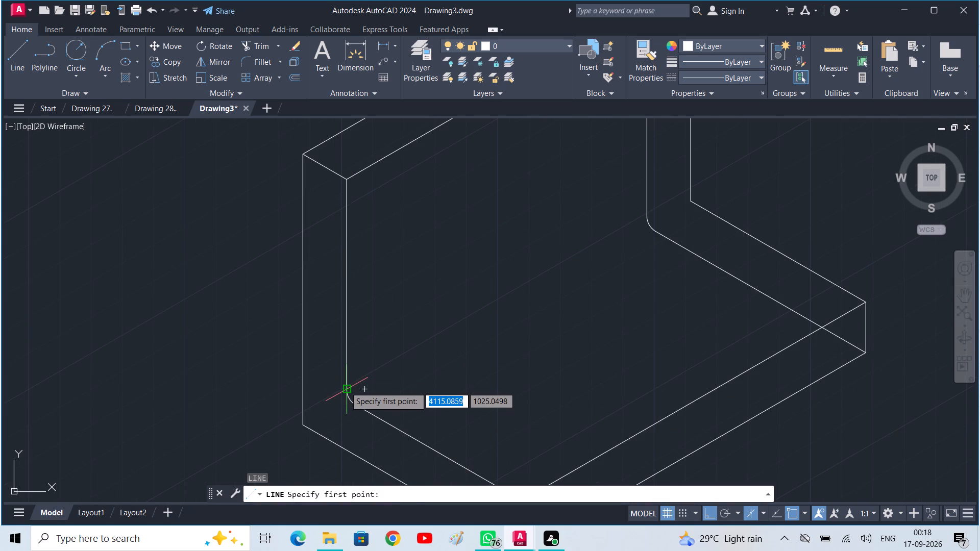
left_click(345, 387)
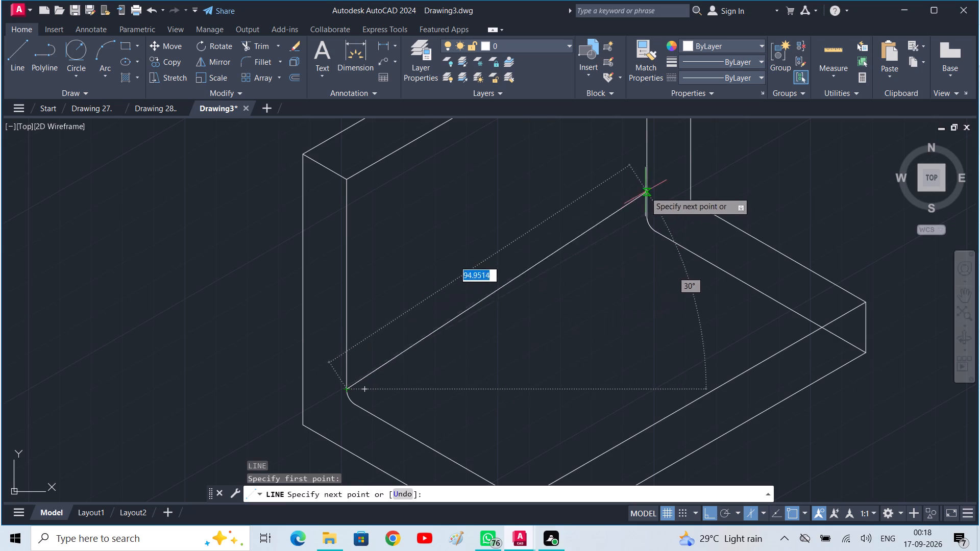
left_click(669, 186)
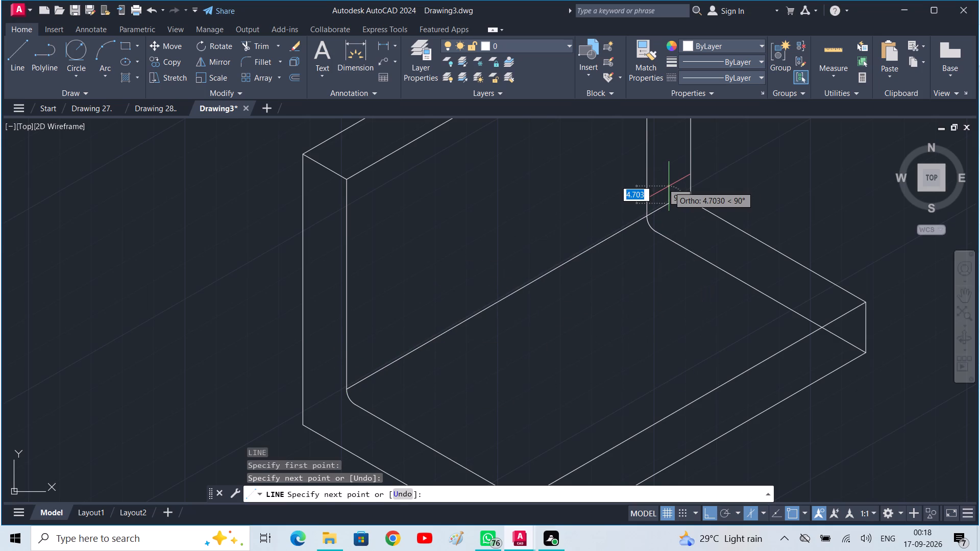
key("F1")
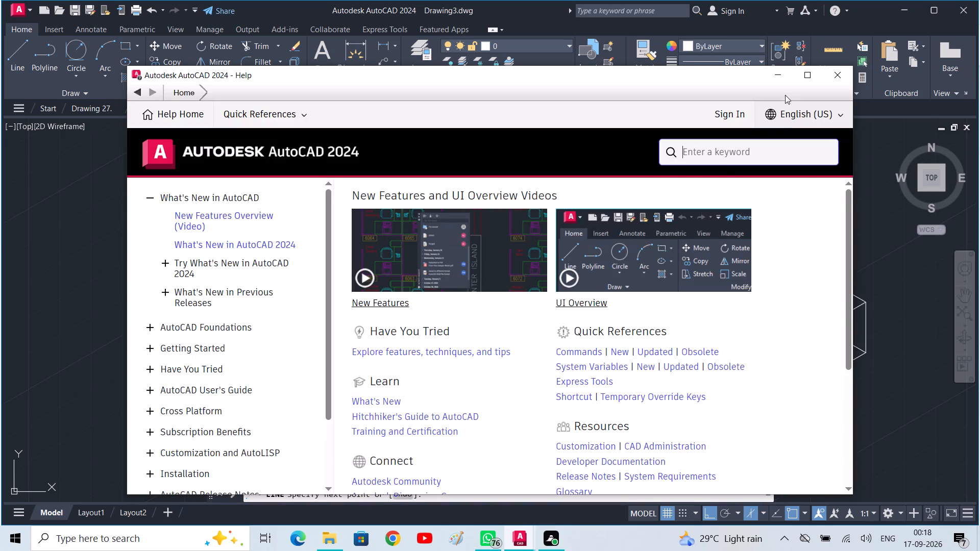
left_click(834, 73)
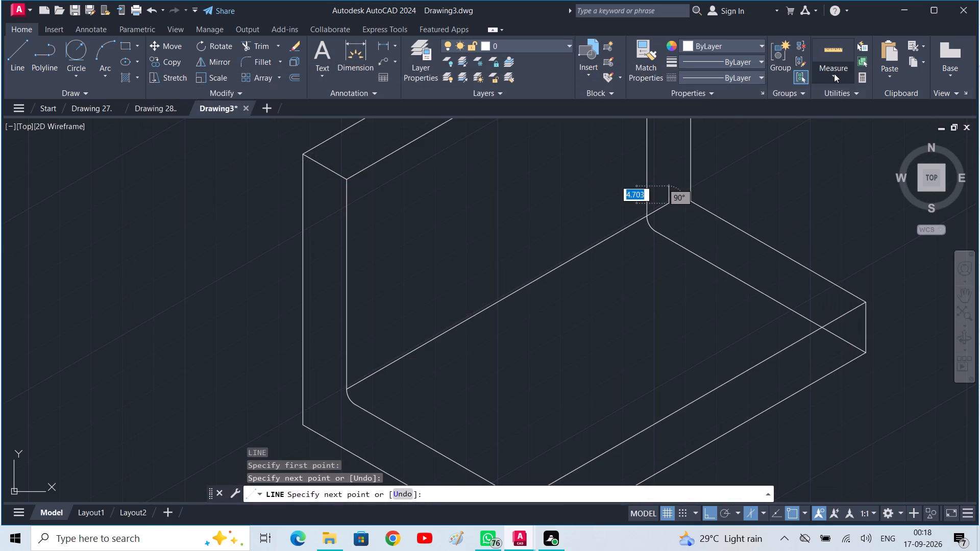
key("Escape")
Draw a parallel 30° line from the lower end of the original profile's corner arc to slightly past the far arc.
type("l")
key("space")
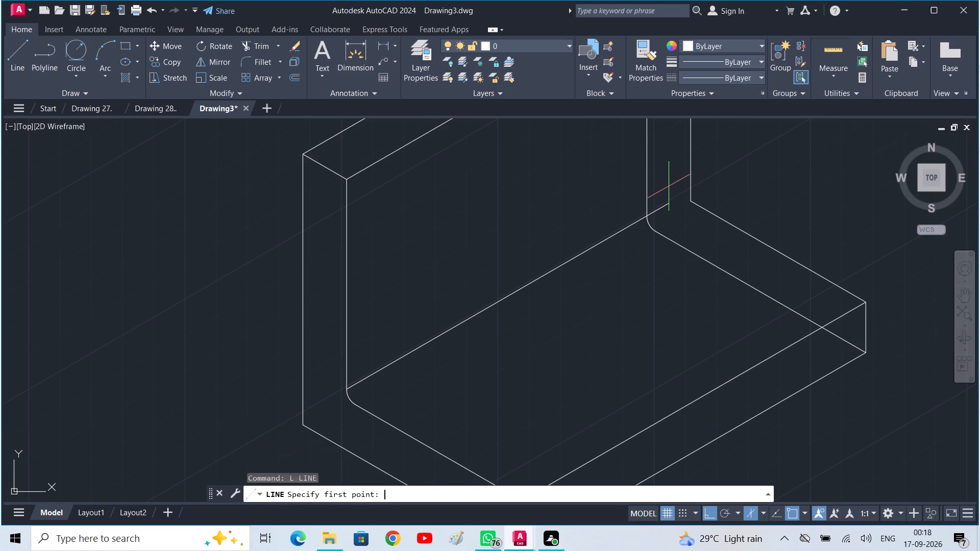
left_click(357, 406)
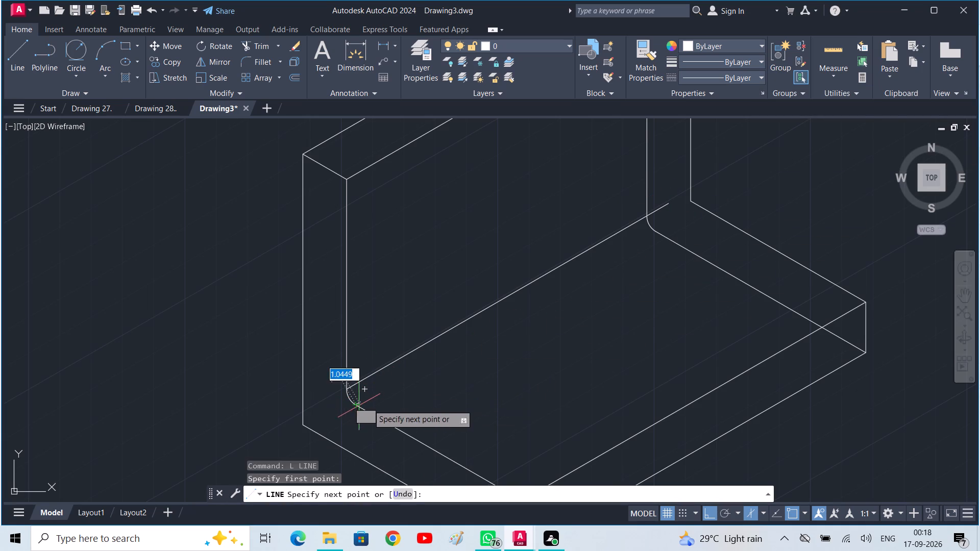
left_click(681, 262)
key("Escape")
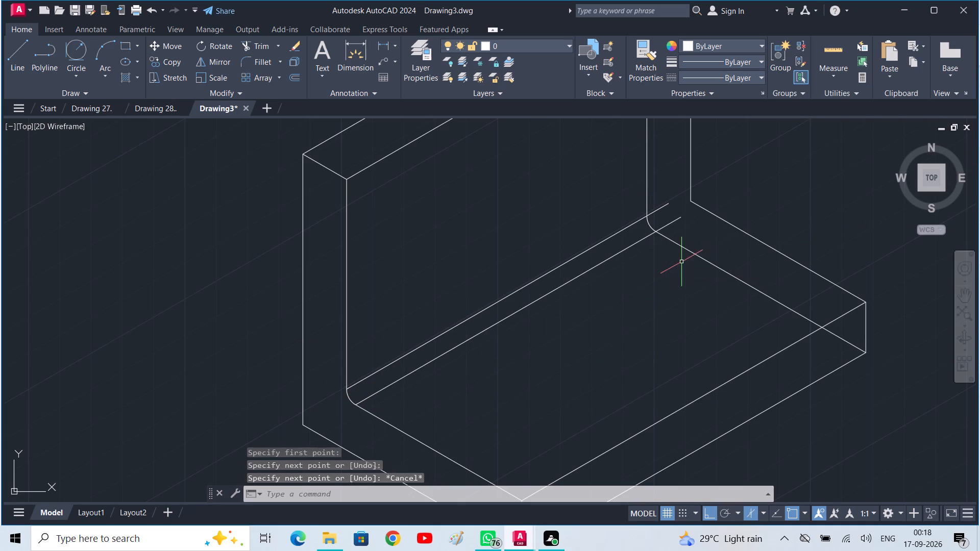
Trim the ends of both 30° corner lines that overhang the far arc.
type("tr")
key("space")
left_click_drag(654, 191, 681, 232)
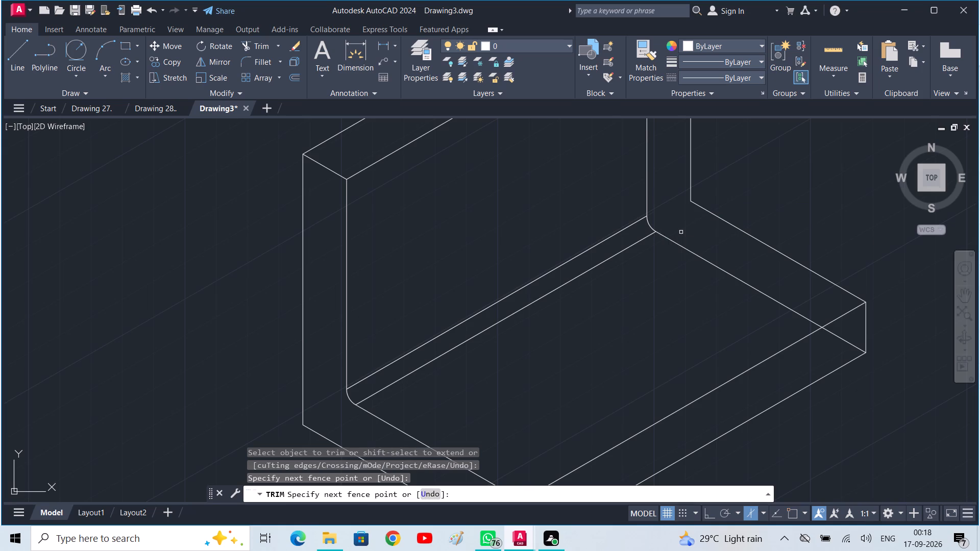
middle_click_drag(571, 360, 586, 340)
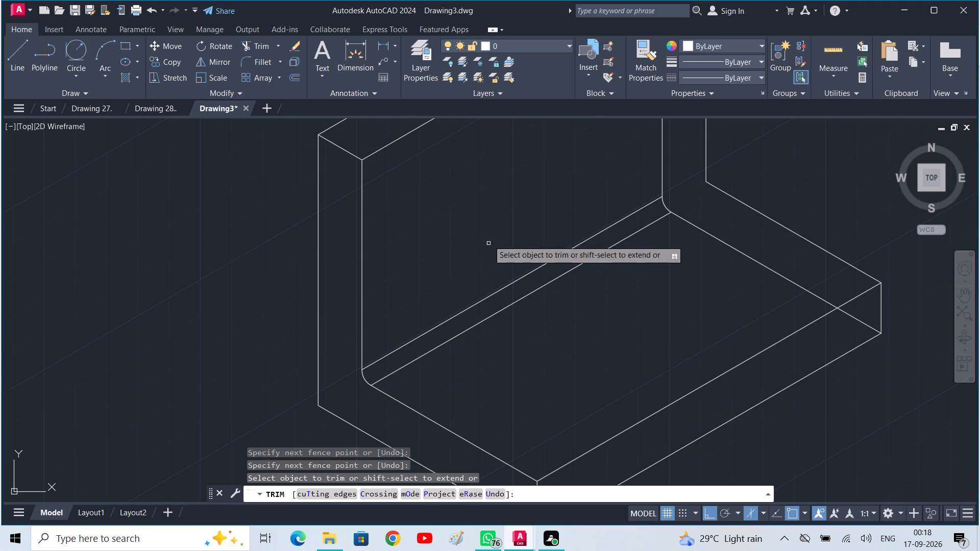
middle_click_drag(494, 230, 455, 313)
key("Escape")
key("Escape")
Start drawing another line on the bracket.
key("l")
key("space")
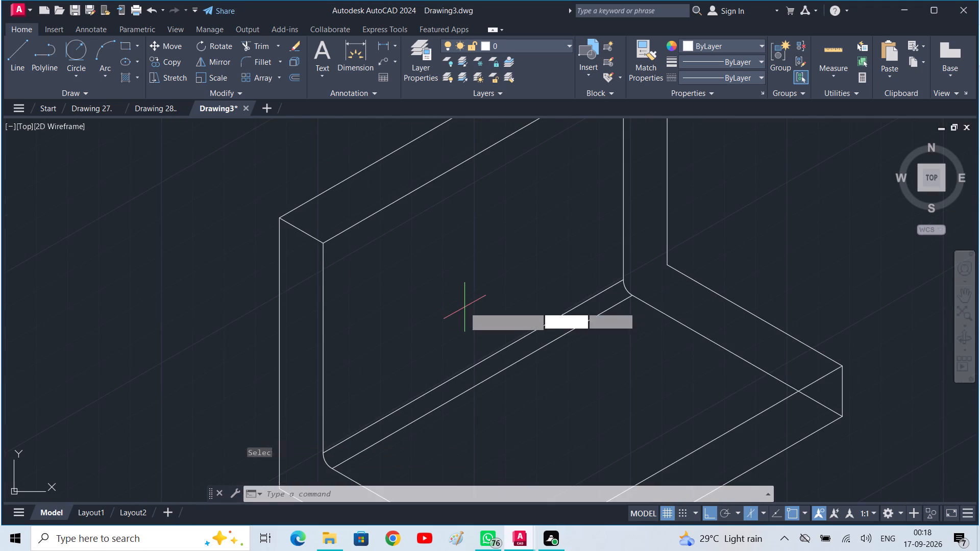
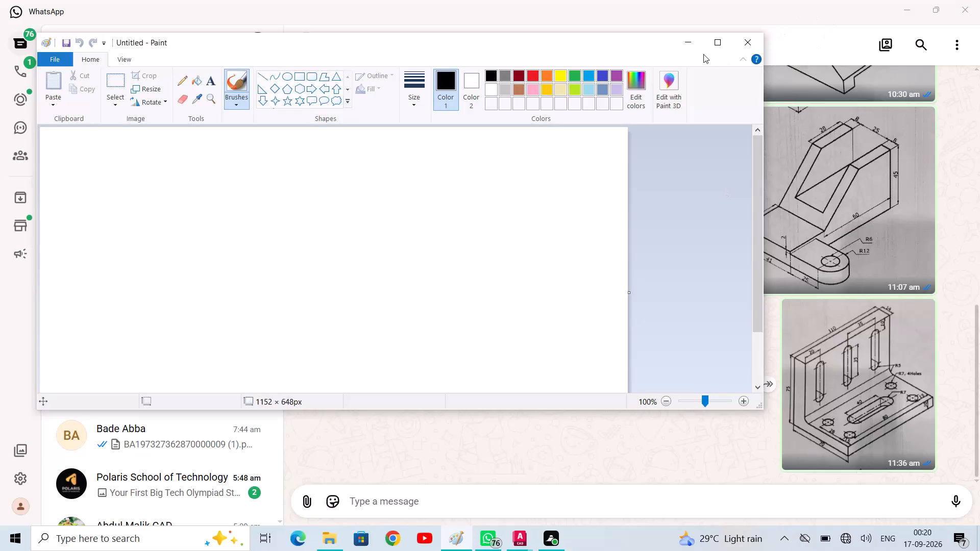
Switch back to the bracket drawing in AutoCAD.
left_click(724, 51)
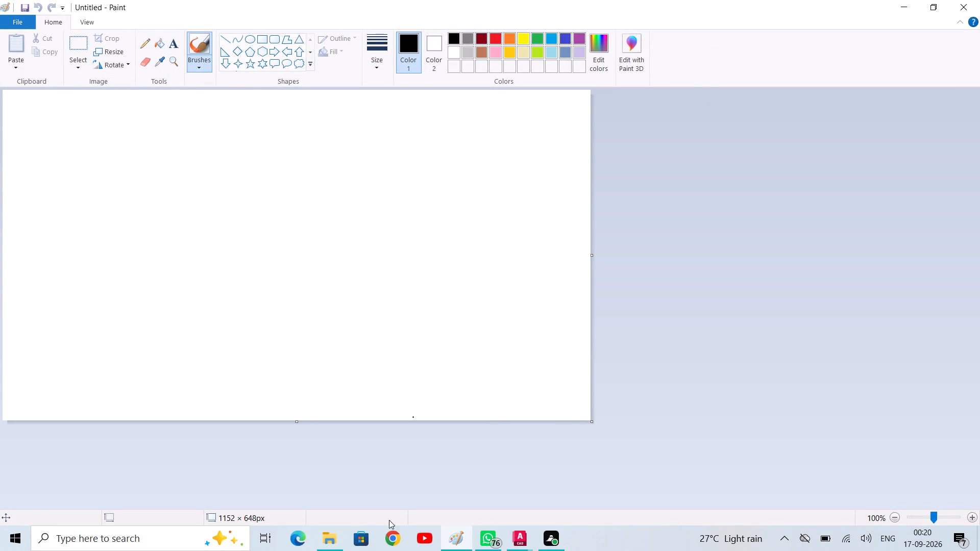
left_click(389, 534)
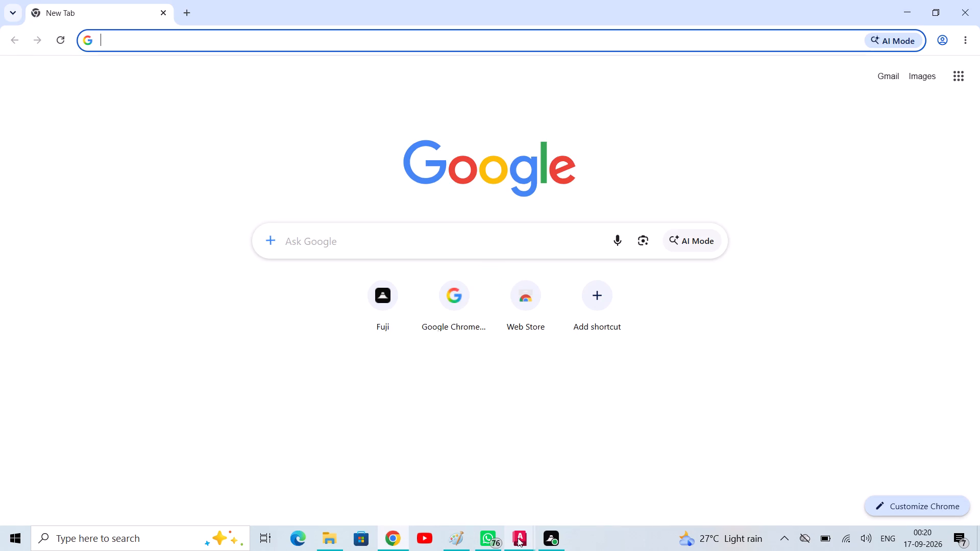
left_click(519, 538)
left_click(640, 491)
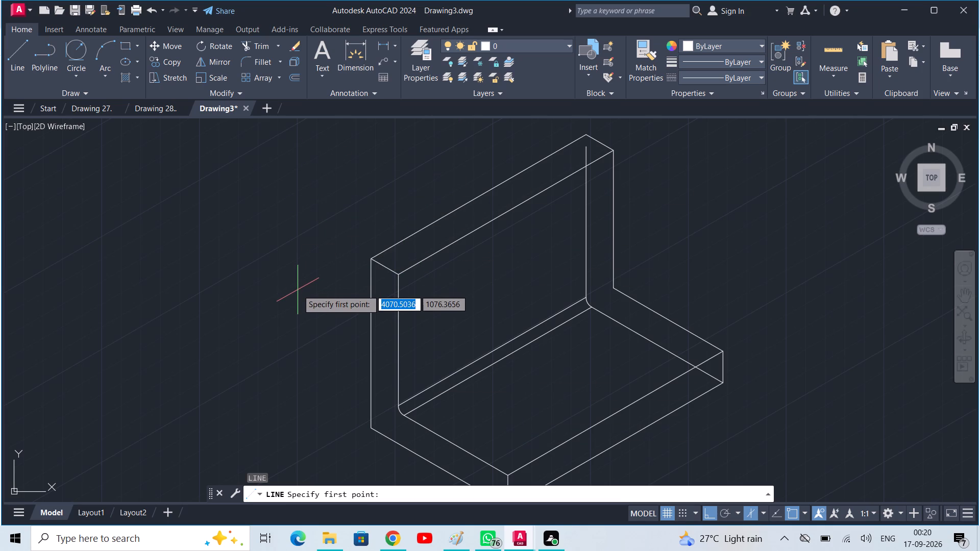
Draw guide lines from the inner face's near upper corner: 20 at 30°, 10 straight down, 35 at 30°, and a vertical segment downward.
key("l")
key("space")
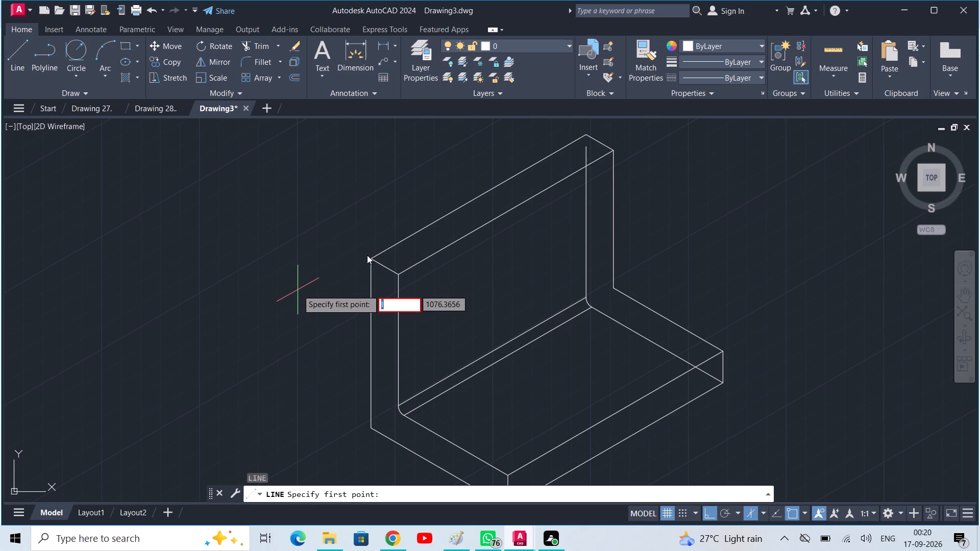
key("Escape")
type("l")
key("space")
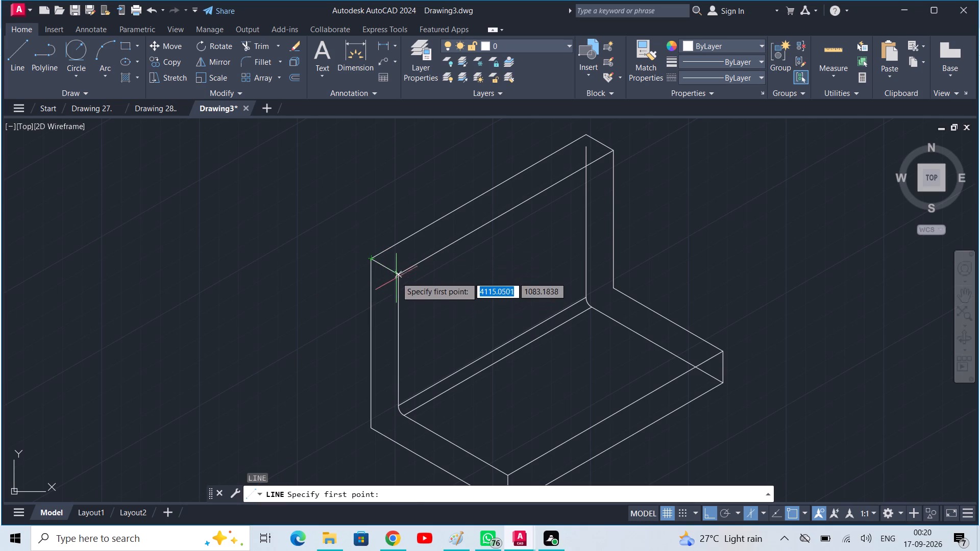
left_click(396, 276)
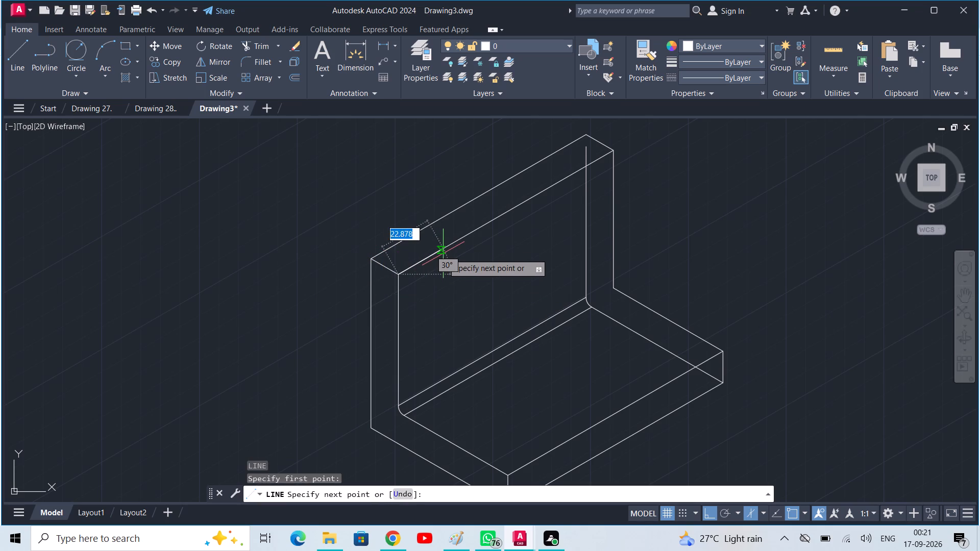
type("20")
key("Return")
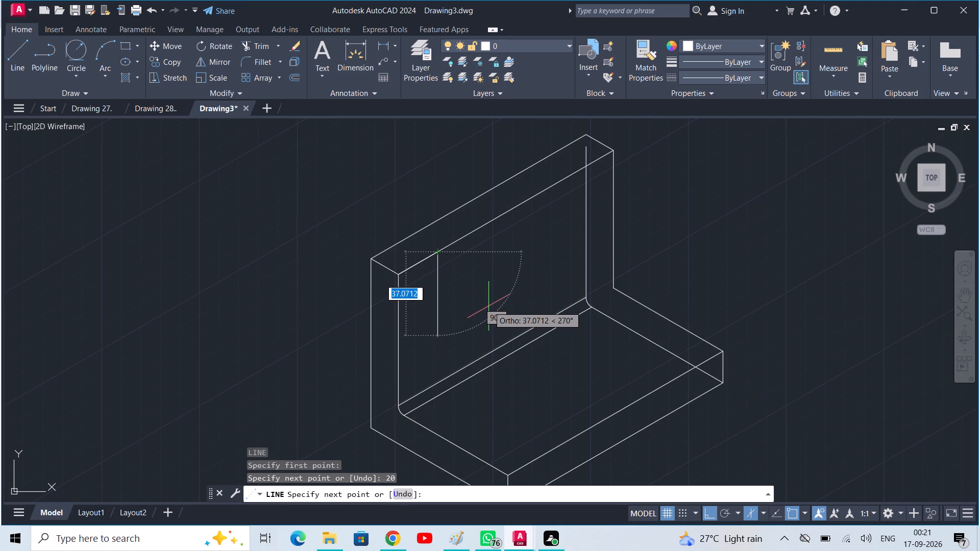
type("10")
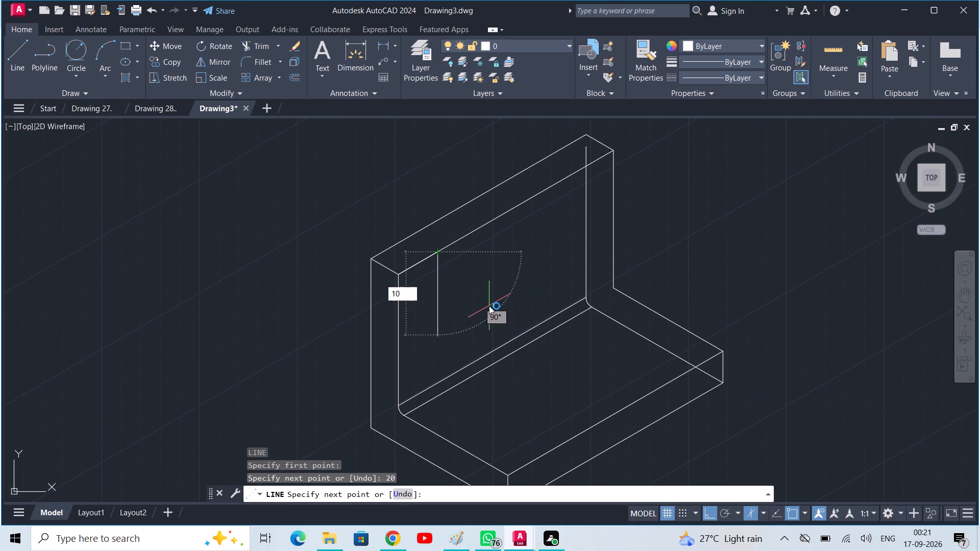
key("Return")
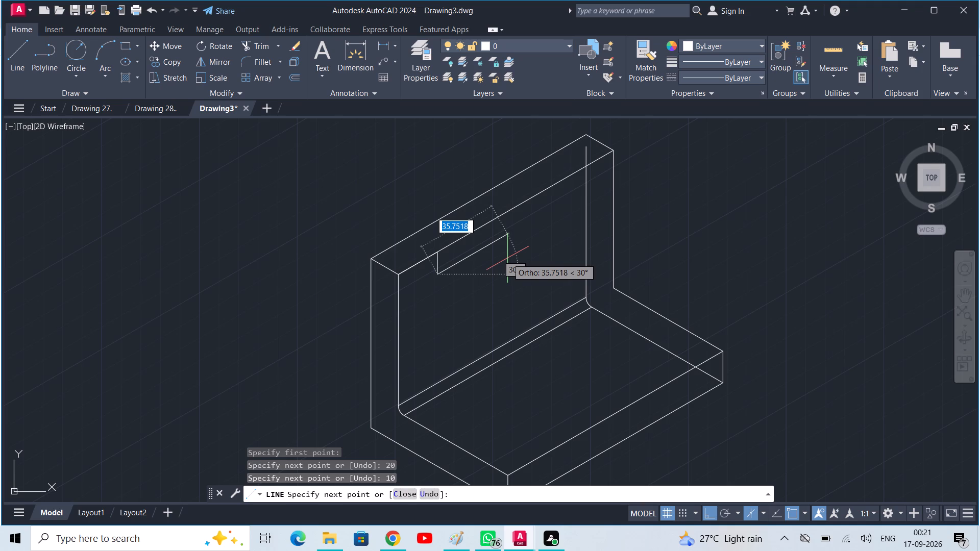
type("35")
key("Return")
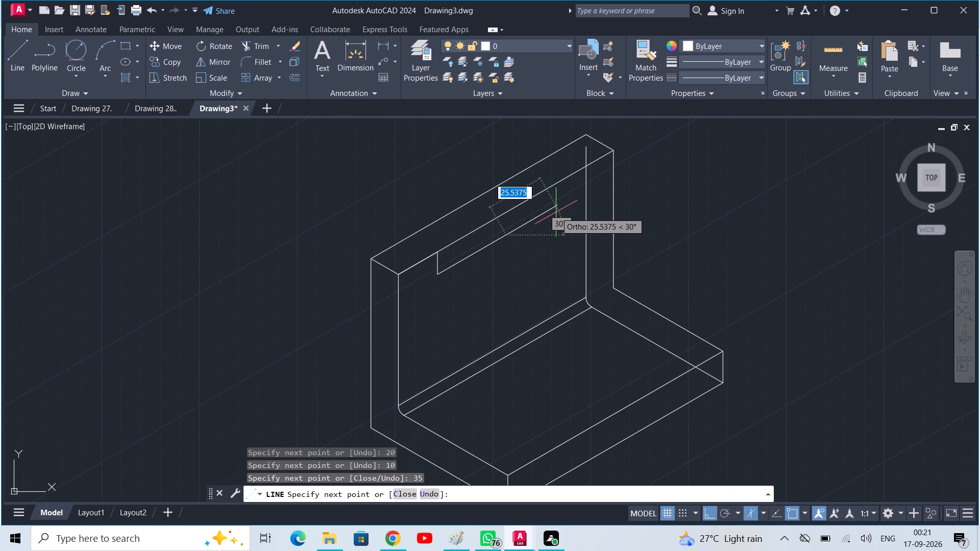
left_click(545, 281)
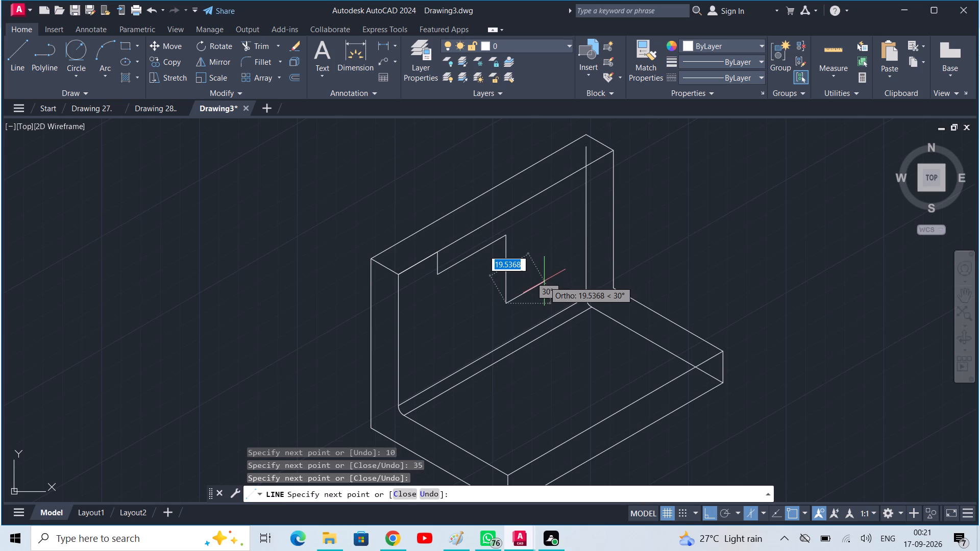
key("space")
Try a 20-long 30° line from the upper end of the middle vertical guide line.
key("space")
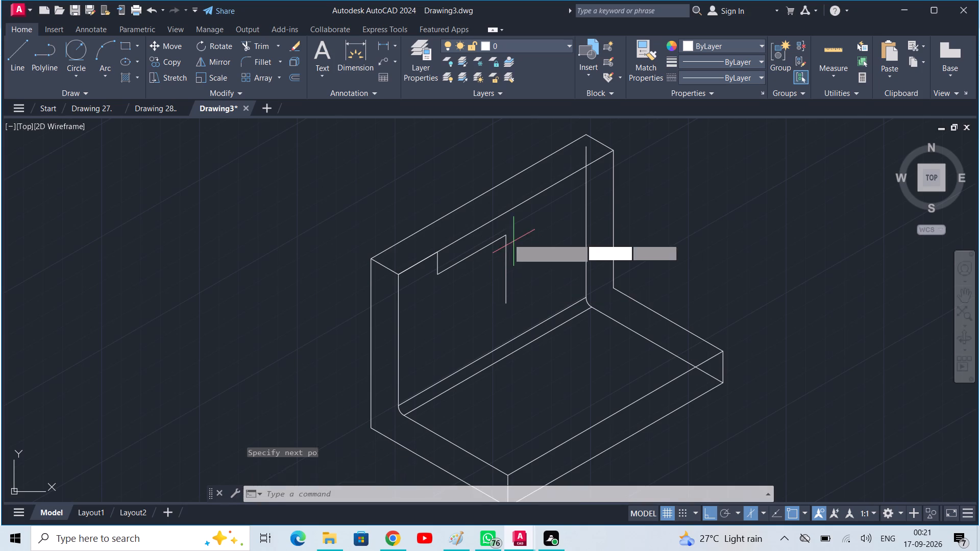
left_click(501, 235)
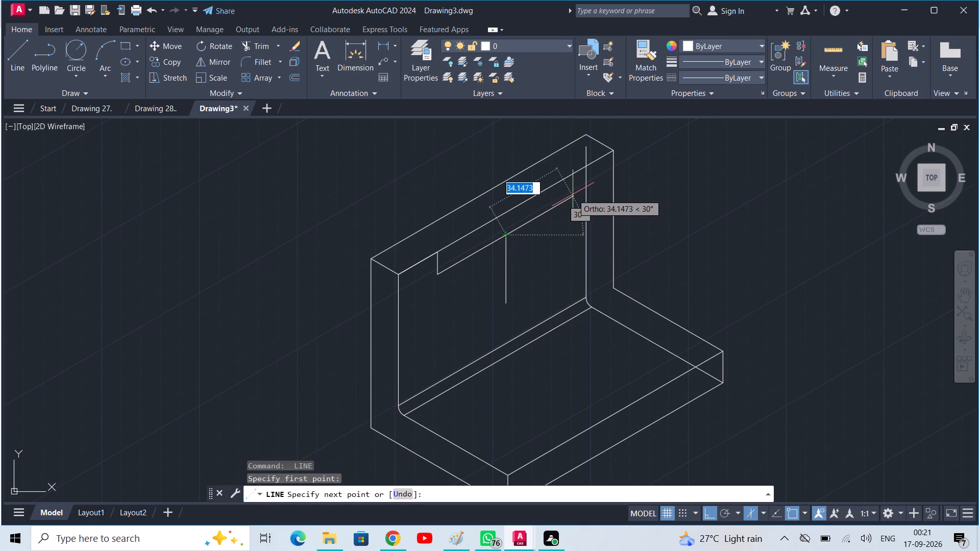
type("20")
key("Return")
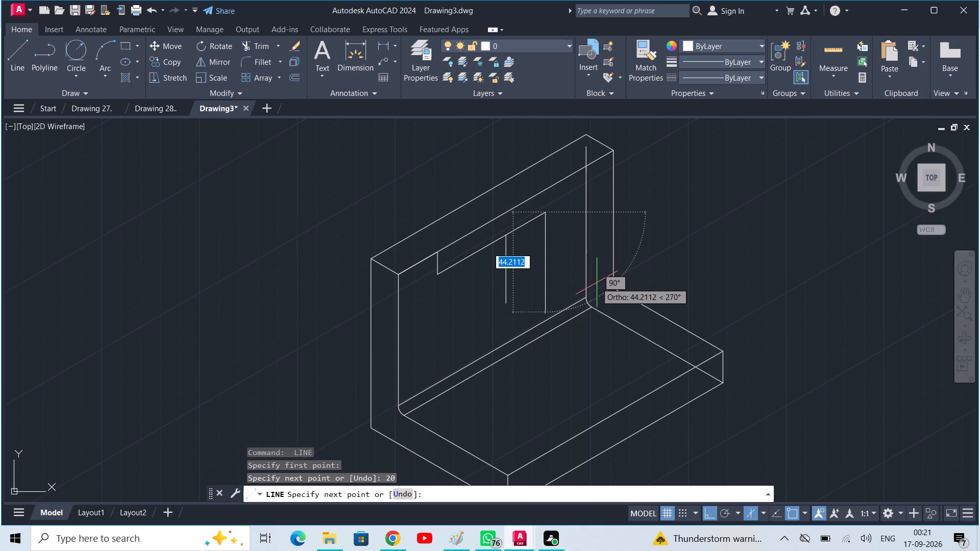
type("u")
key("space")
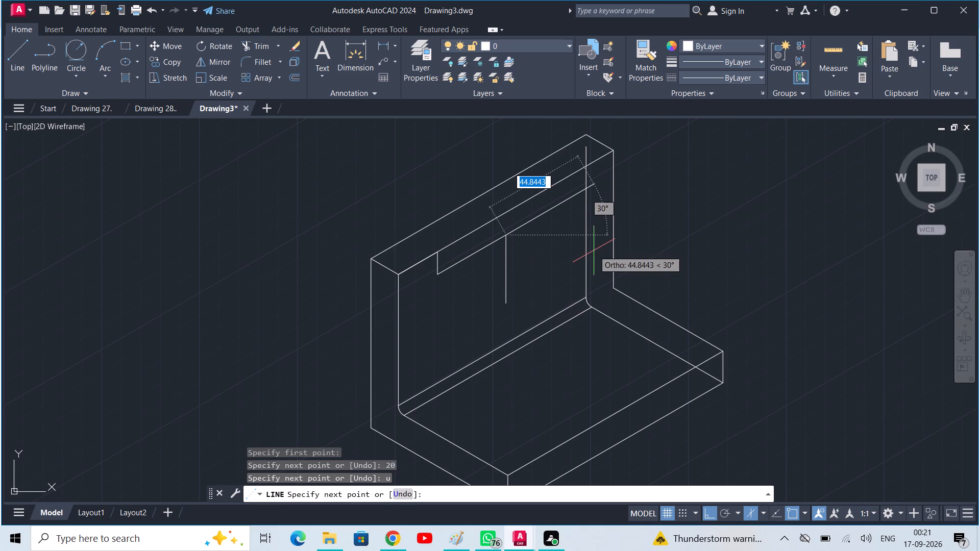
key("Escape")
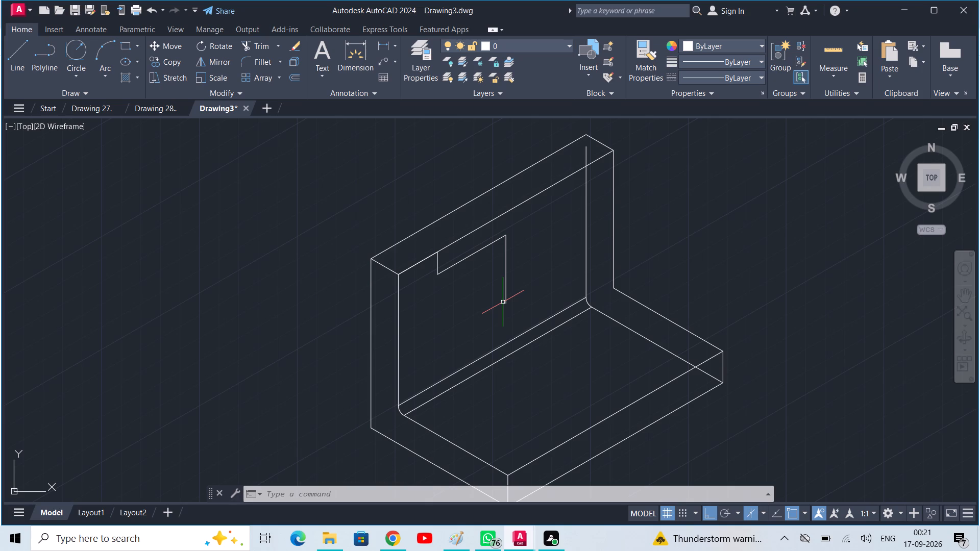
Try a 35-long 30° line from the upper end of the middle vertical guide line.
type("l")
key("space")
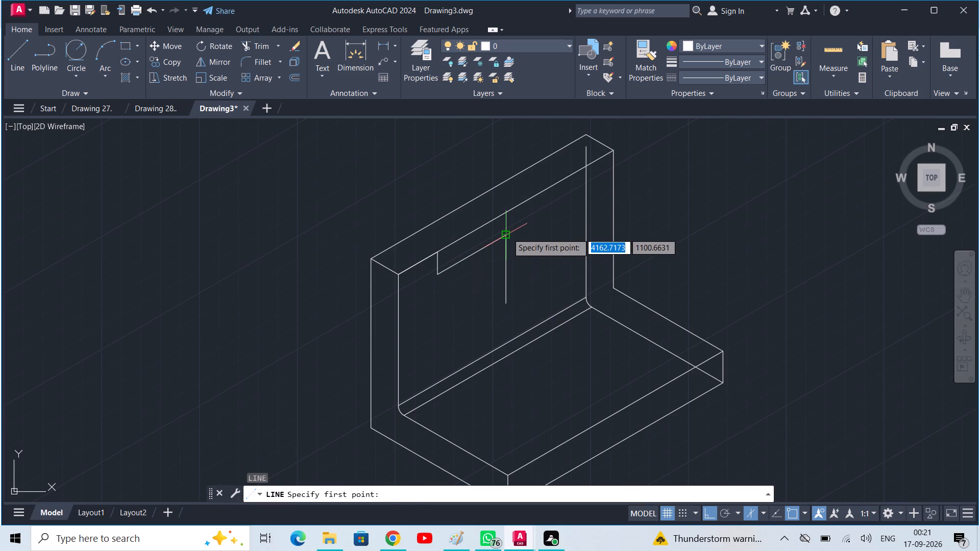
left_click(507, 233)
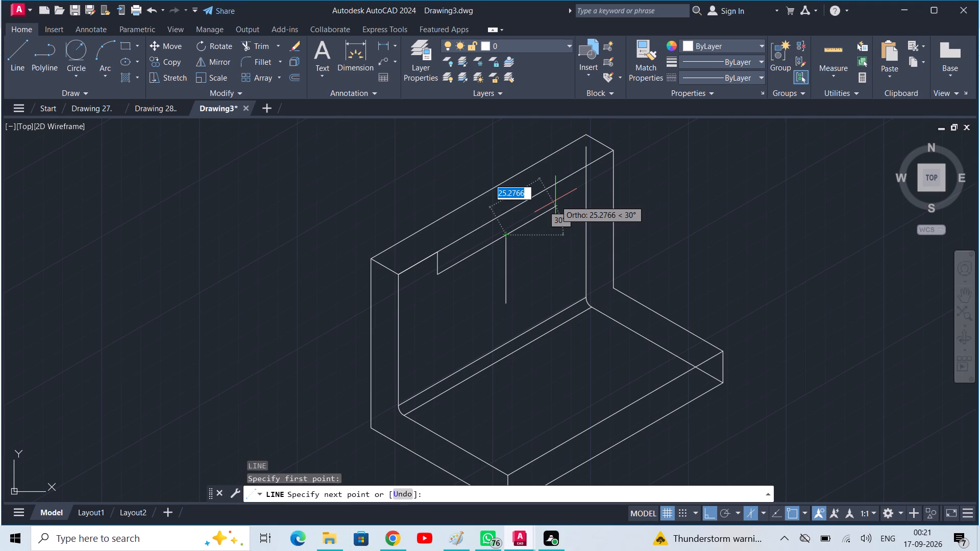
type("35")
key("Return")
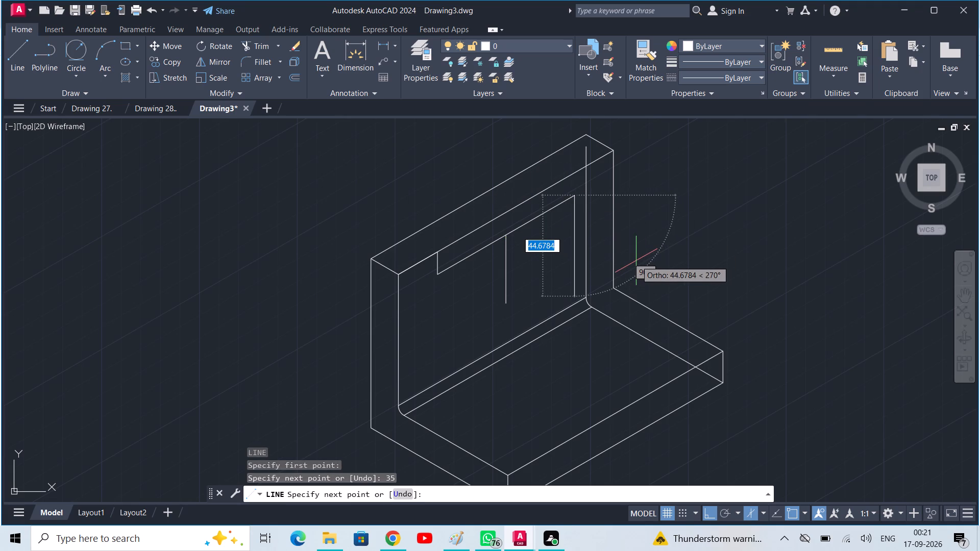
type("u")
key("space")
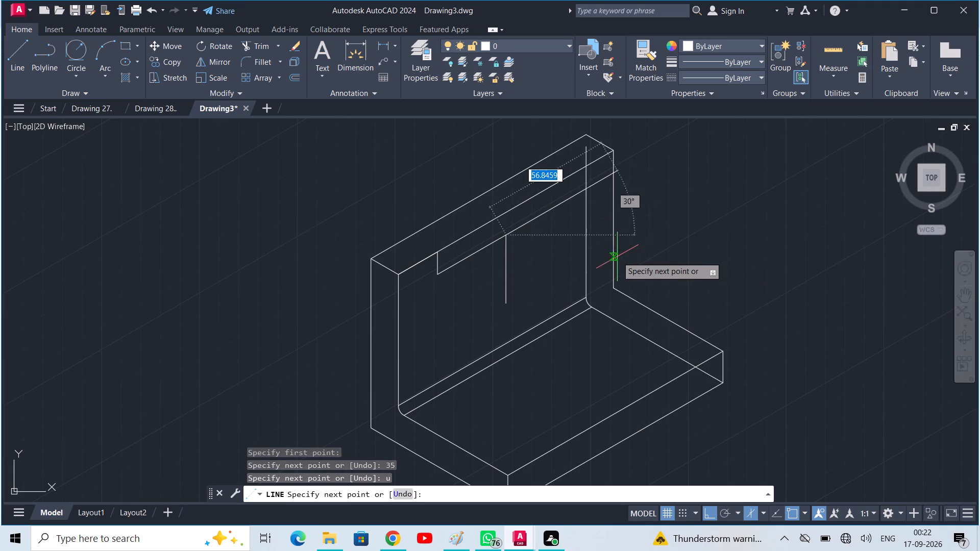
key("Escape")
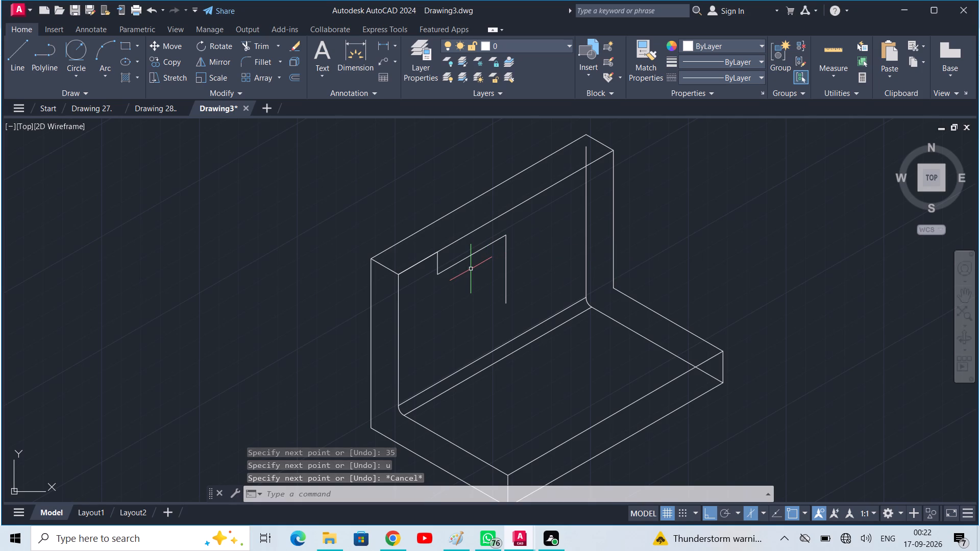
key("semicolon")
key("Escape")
Draw guide lines from the inner face's far upper corner: 20 back along the edge, 10 down, and across to the middle vertical guide's upper end.
type("l")
key("space")
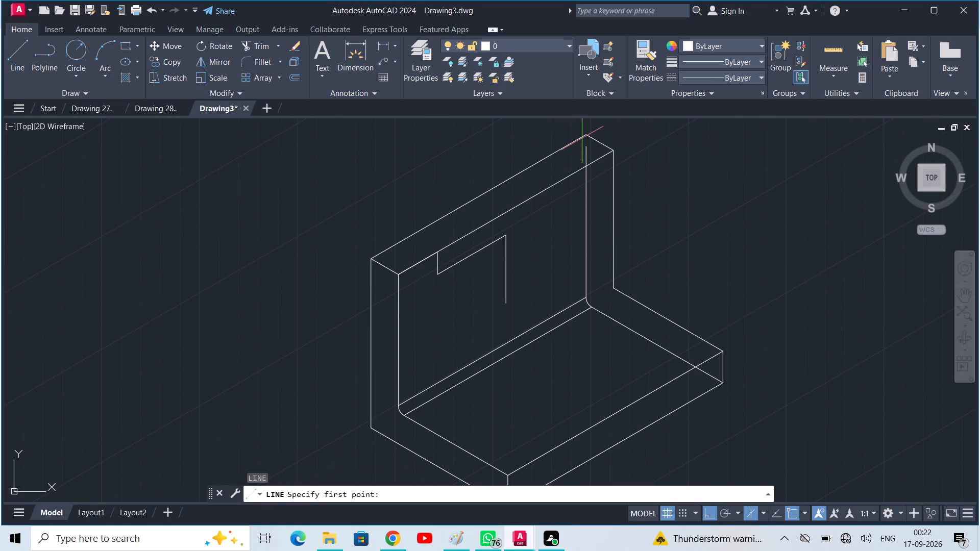
left_click(616, 148)
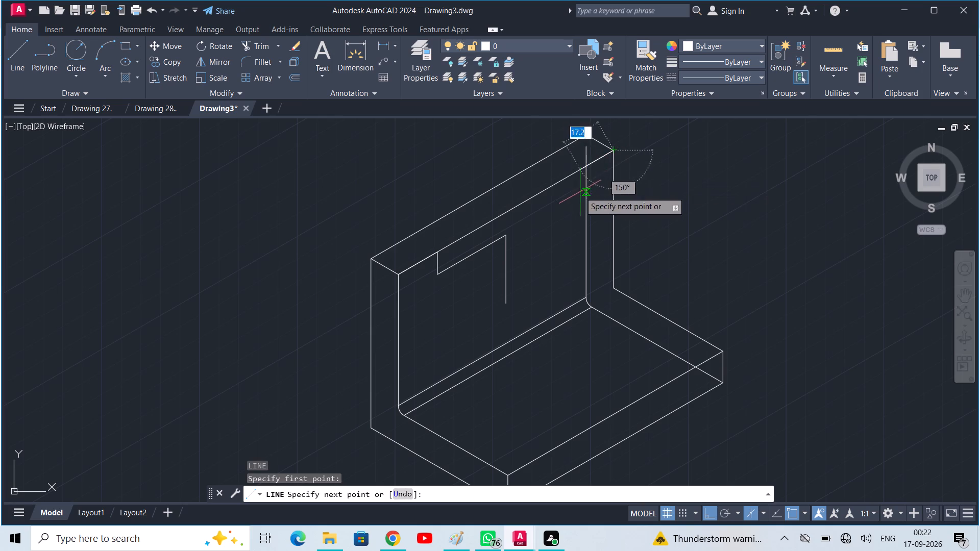
type("20")
key("Return")
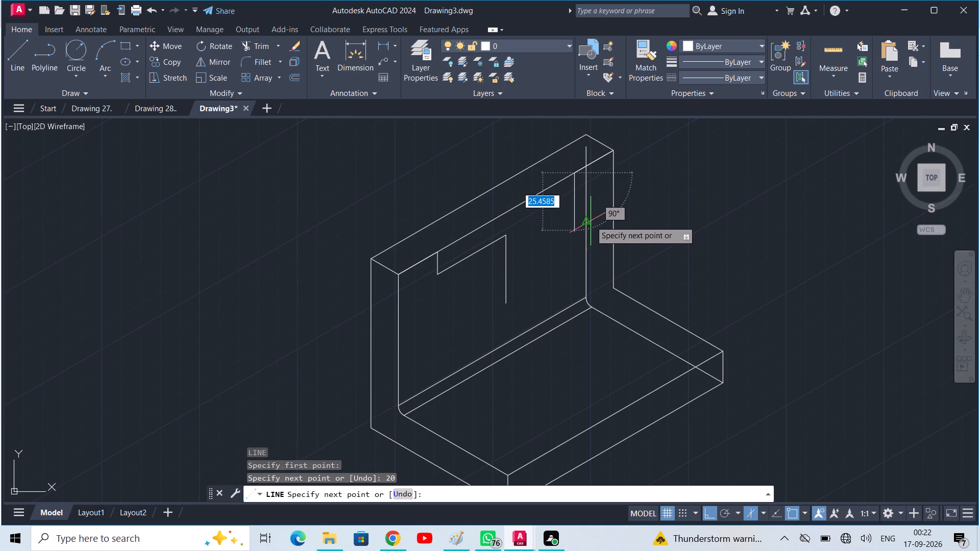
type("10")
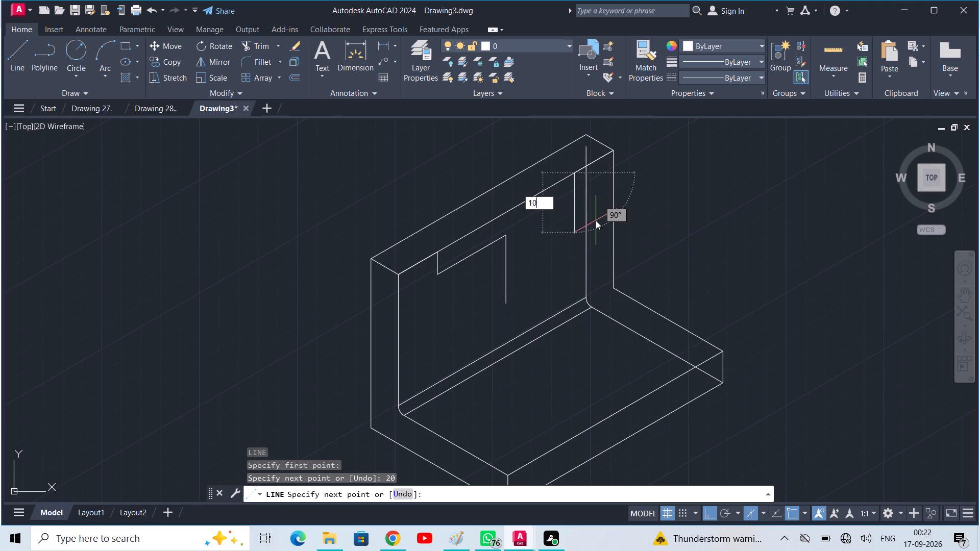
key("Return")
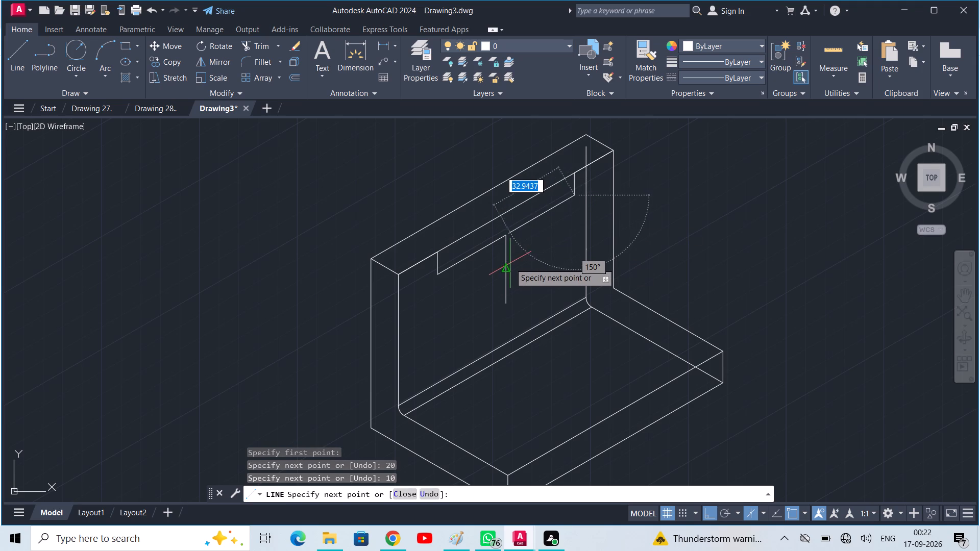
left_click(503, 236)
key("Escape")
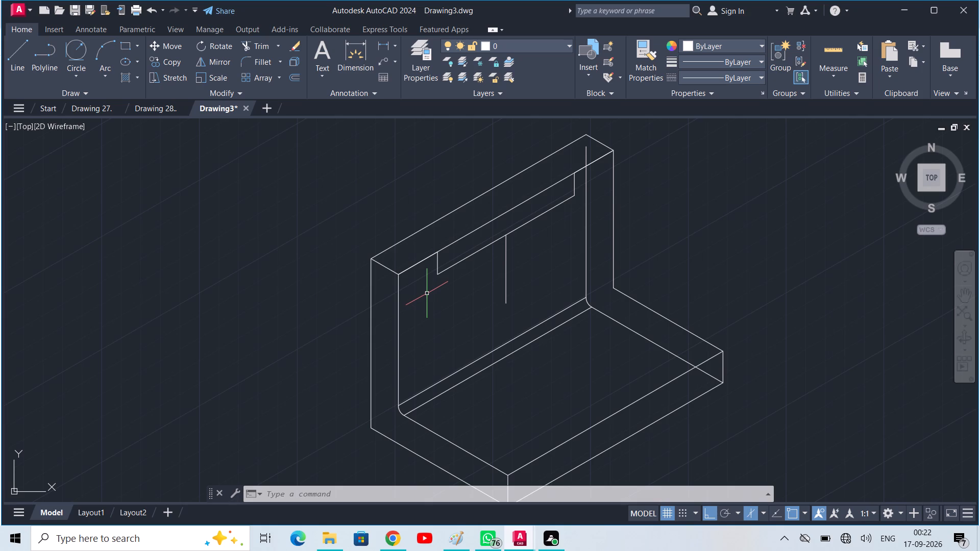
Draw a radius 5 isocircle centred on the lower end of the near 10-long vertical guide line.
key("e")
key("l")
key("space")
type("i")
key("space")
left_click(438, 278)
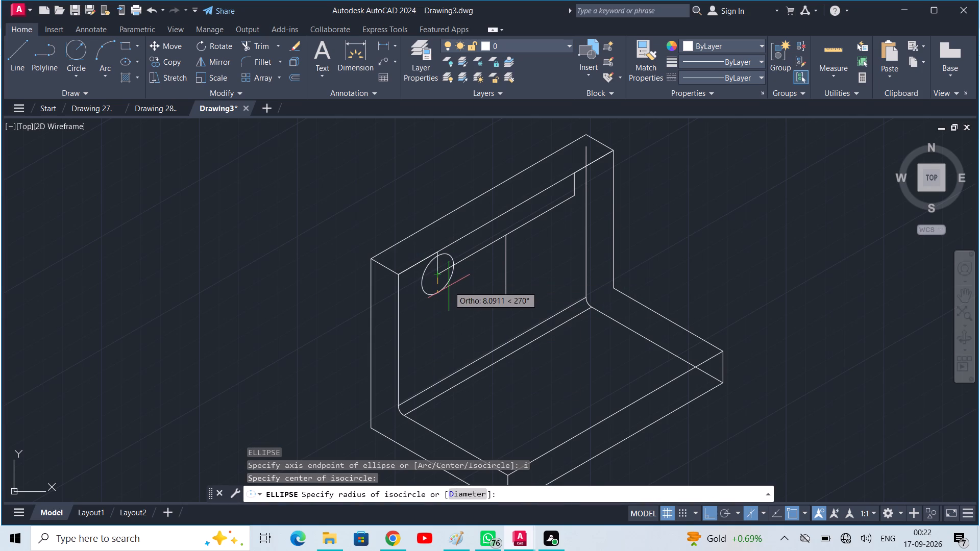
key("5")
key("Return")
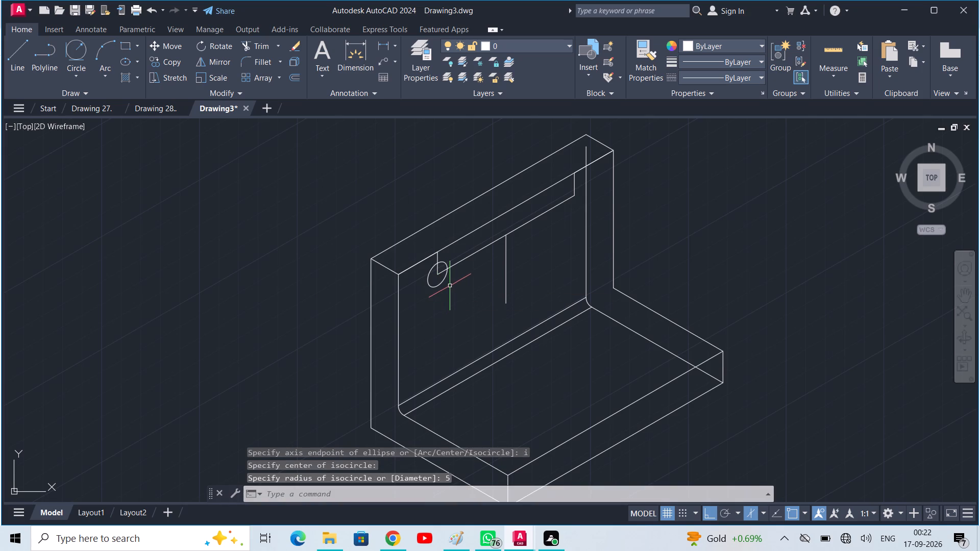
Copy the radius 5 isocircle along the 30° guide line to points 35 and 70 from its centre.
left_click(443, 280)
key("c")
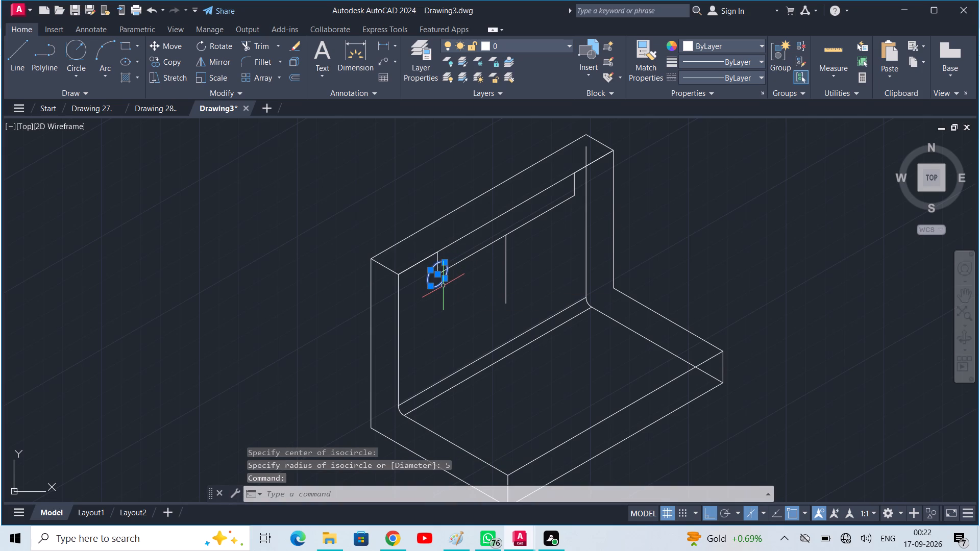
key("o")
key("space")
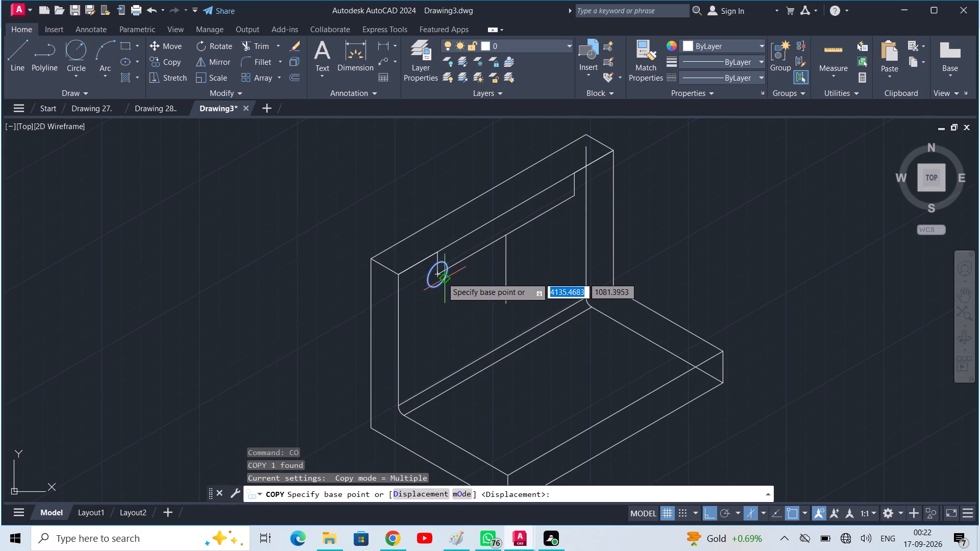
left_click(437, 272)
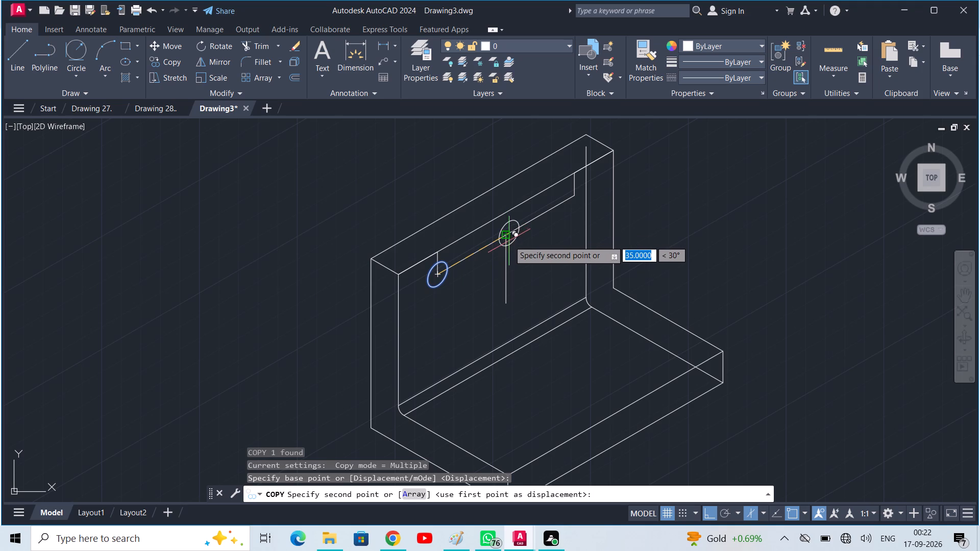
type("35")
key("Return")
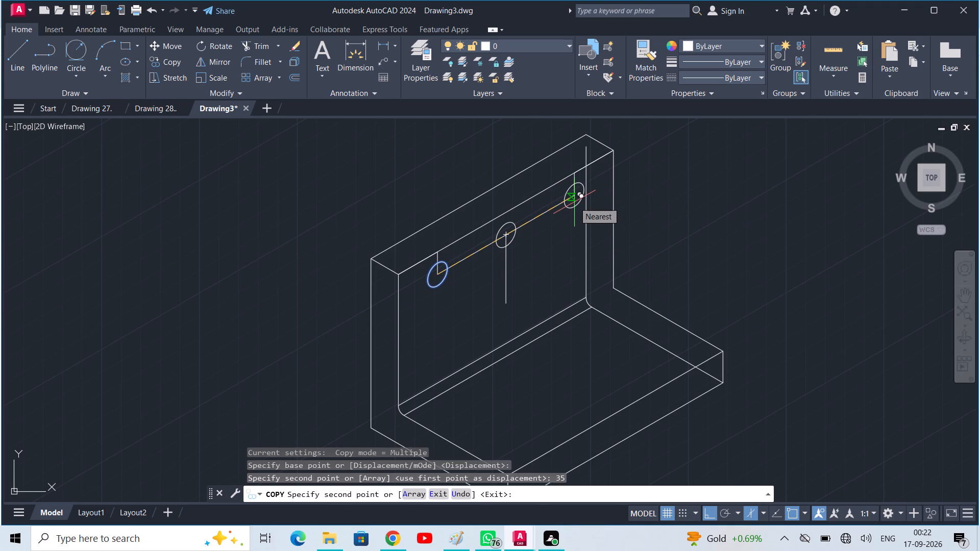
scroll(574, 202, "up", 1)
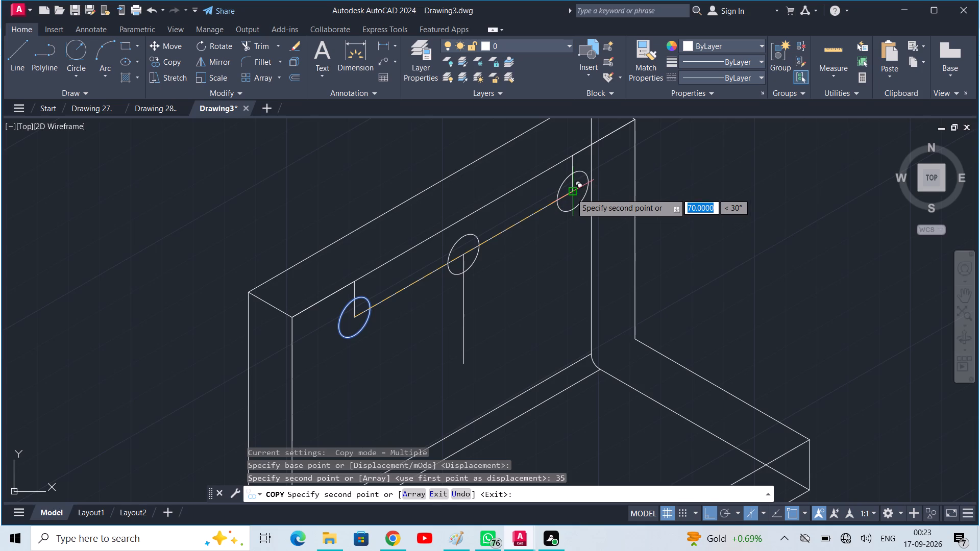
left_click(571, 193)
key("Escape")
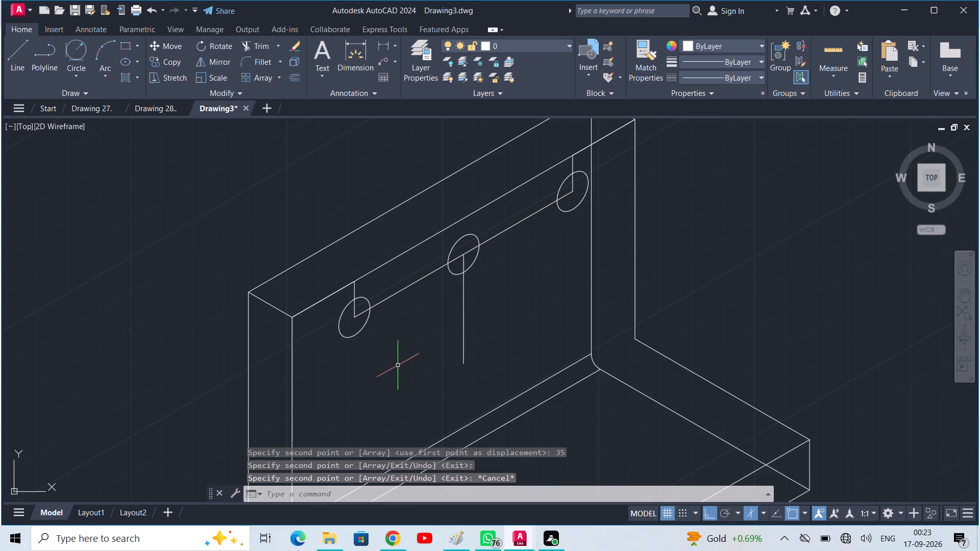
Copy the three isocircles and the two 30° guide lines joining them 35 straight down the upright face.
middle_click_drag(383, 347, 383, 304)
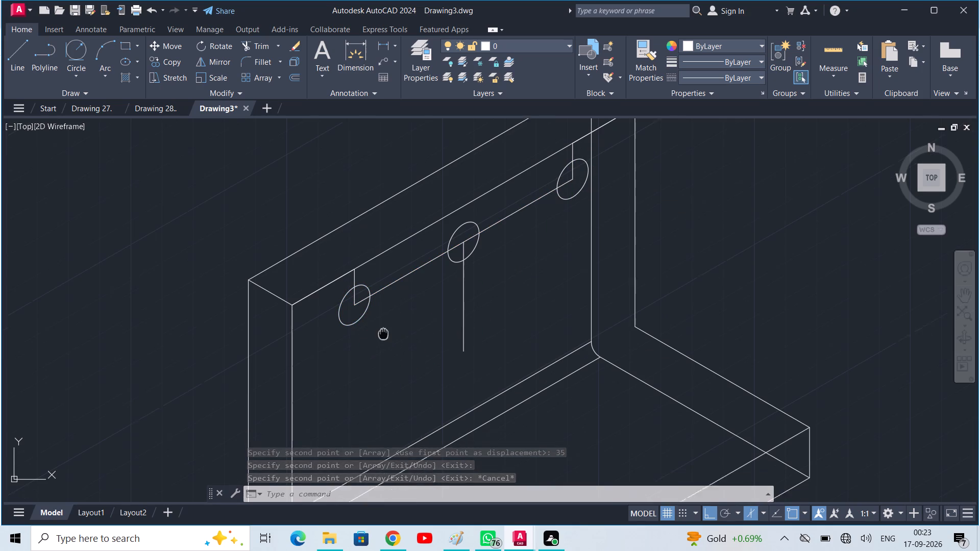
middle_click_drag(383, 304, 383, 292)
left_click(340, 277)
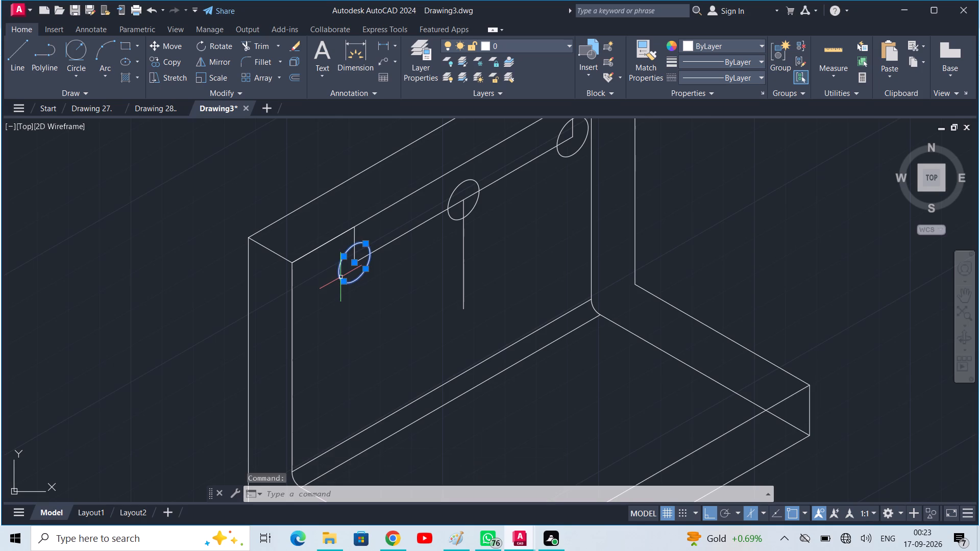
left_click(451, 201)
left_click(557, 144)
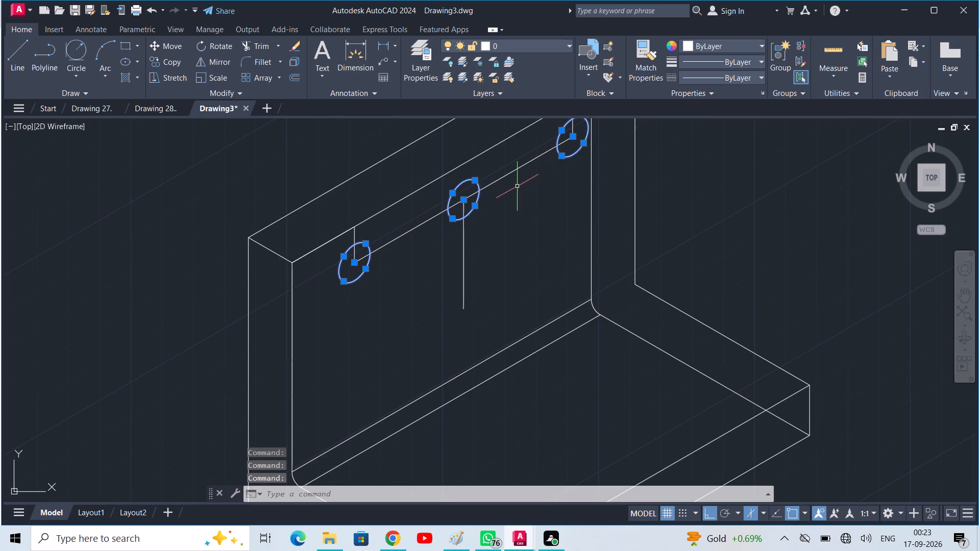
left_click(517, 169)
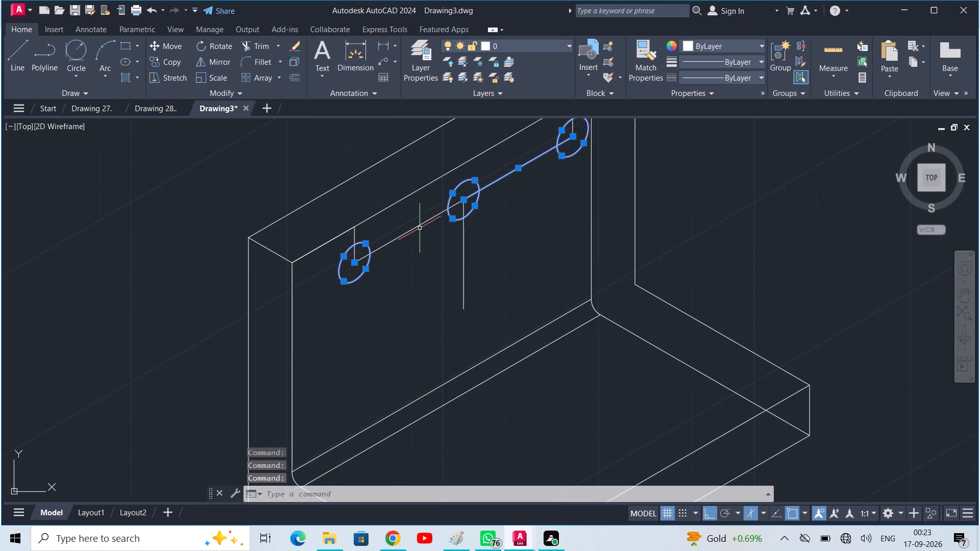
left_click(411, 230)
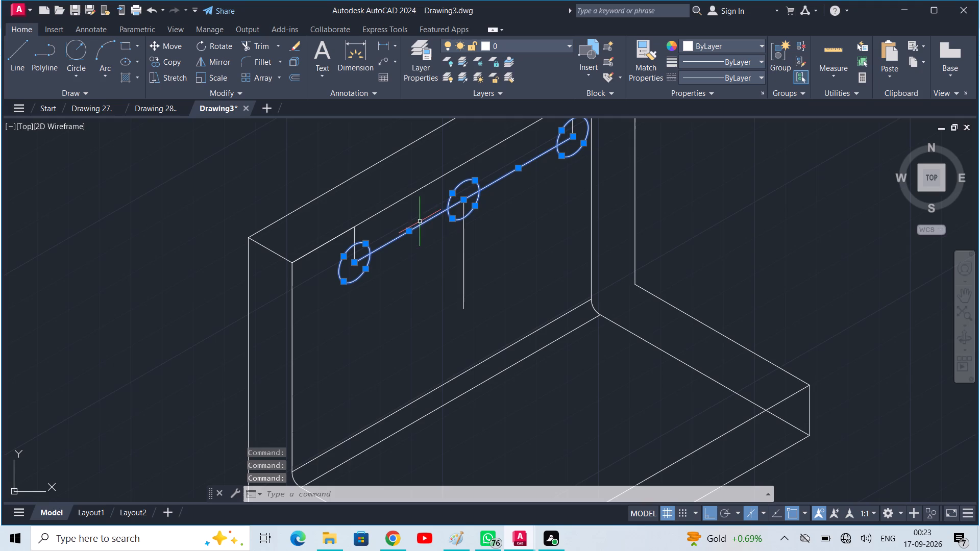
key("space")
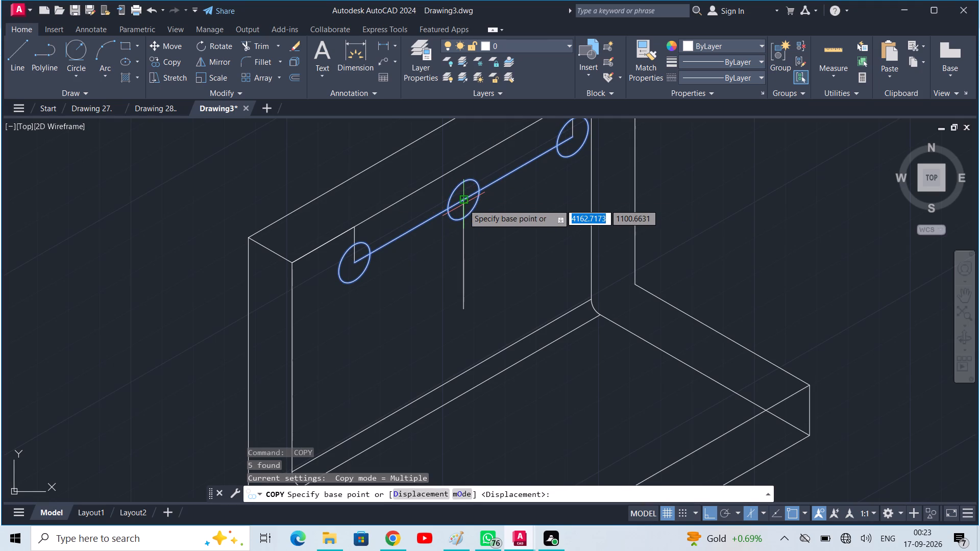
left_click(463, 203)
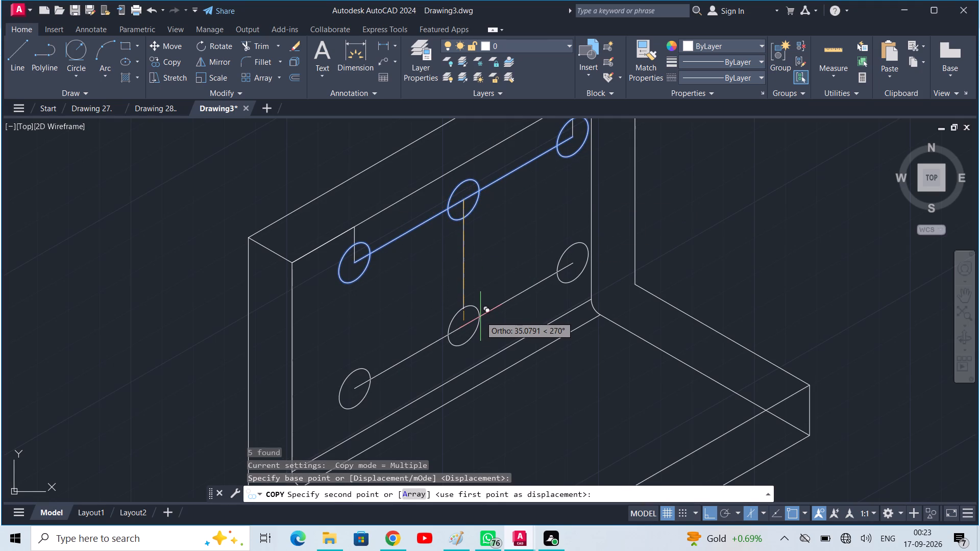
type("35")
key("Return")
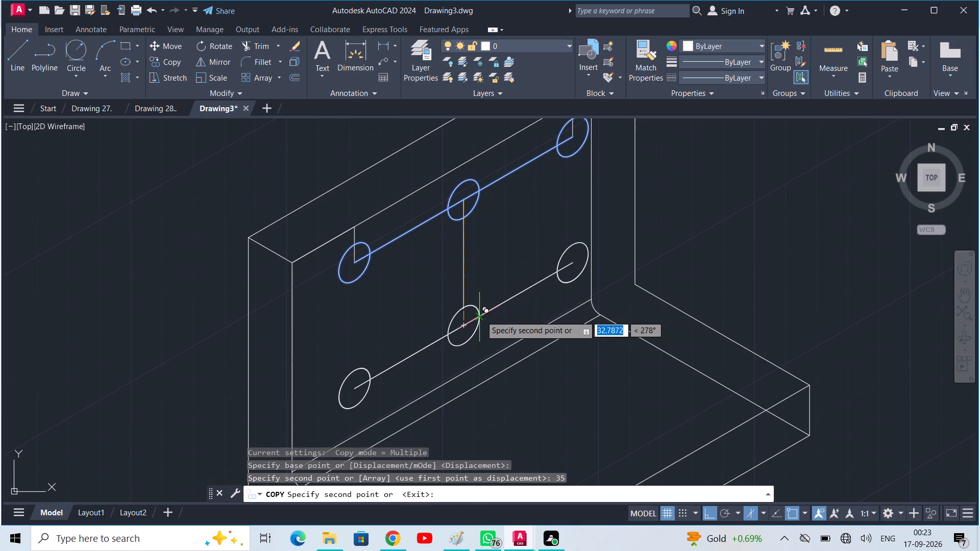
key("Escape")
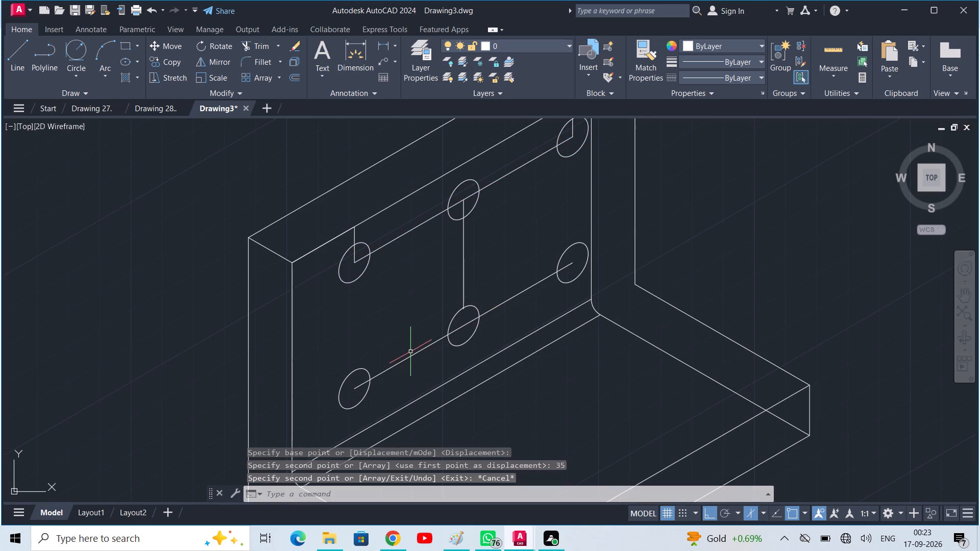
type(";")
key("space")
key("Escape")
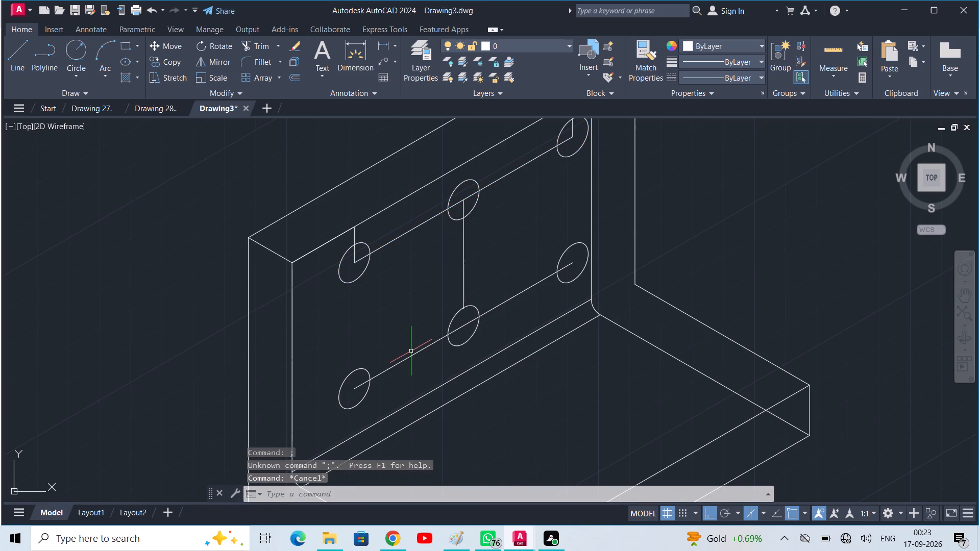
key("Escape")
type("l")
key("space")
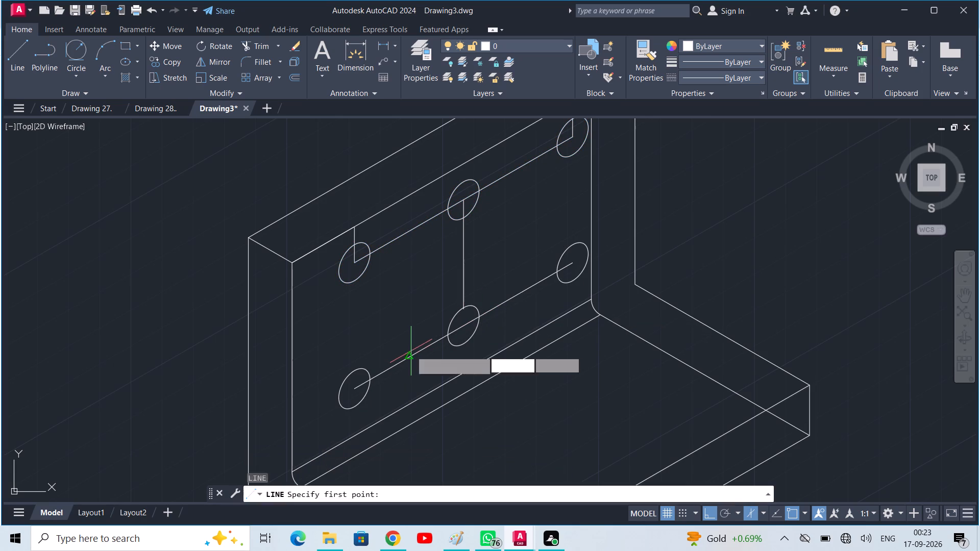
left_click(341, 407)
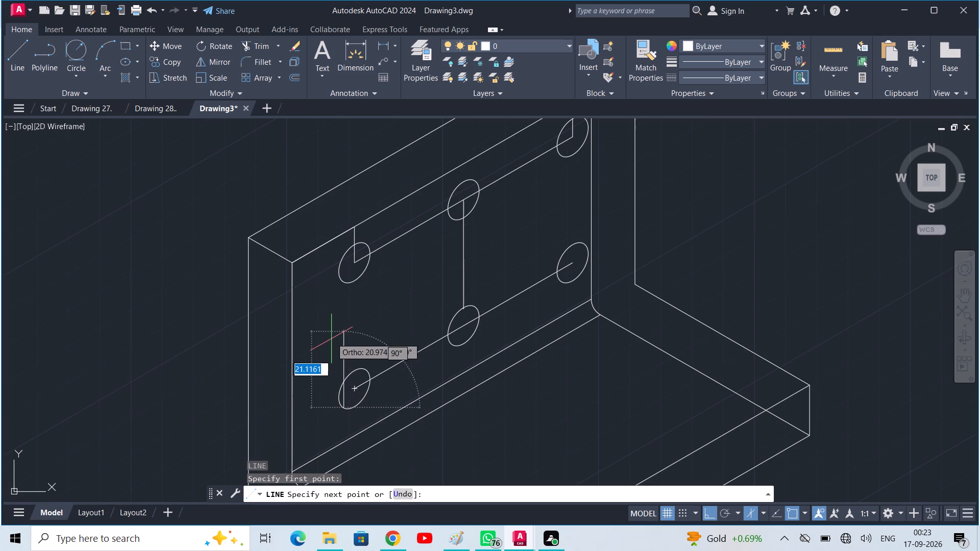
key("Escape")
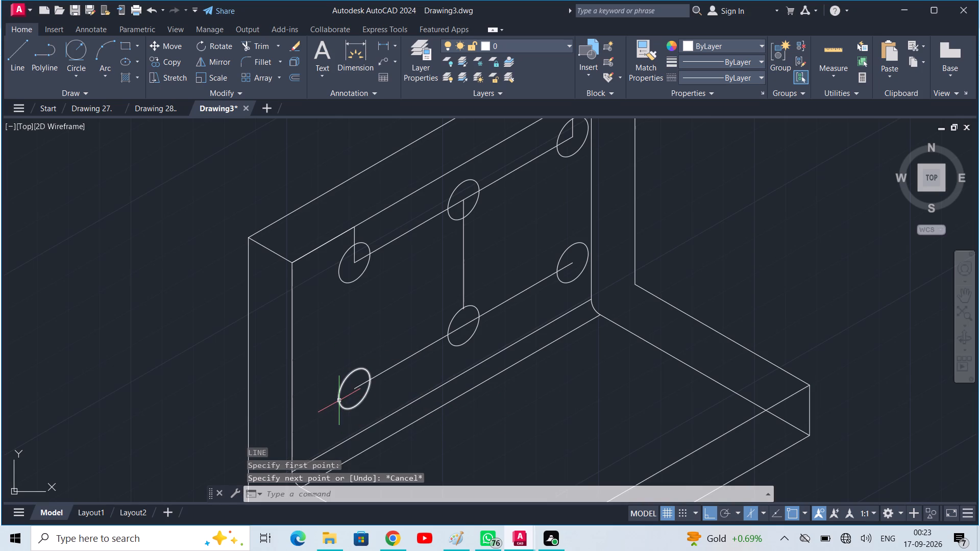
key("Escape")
Draw two vertical side lines joining the near upper and lower isocircles into a slot outline.
key("l")
key("space")
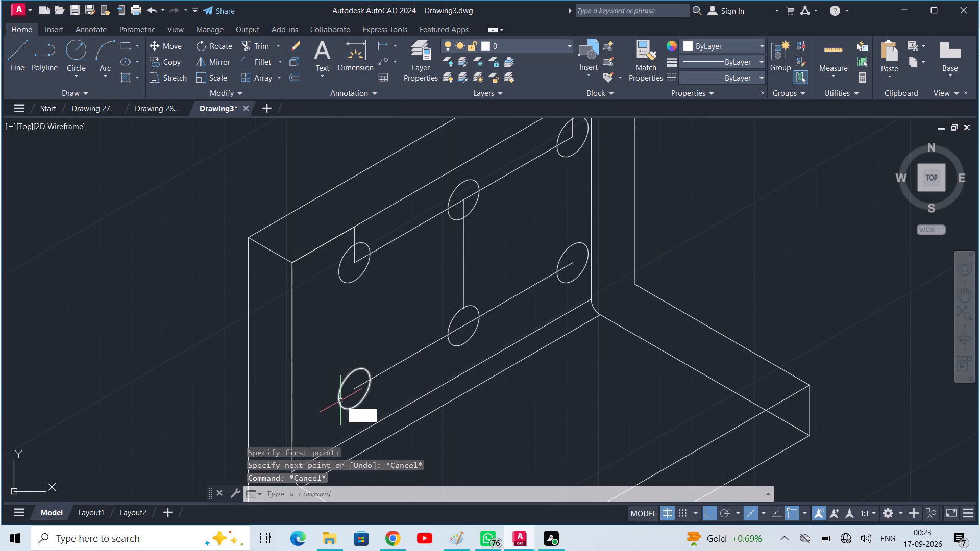
left_click(339, 401)
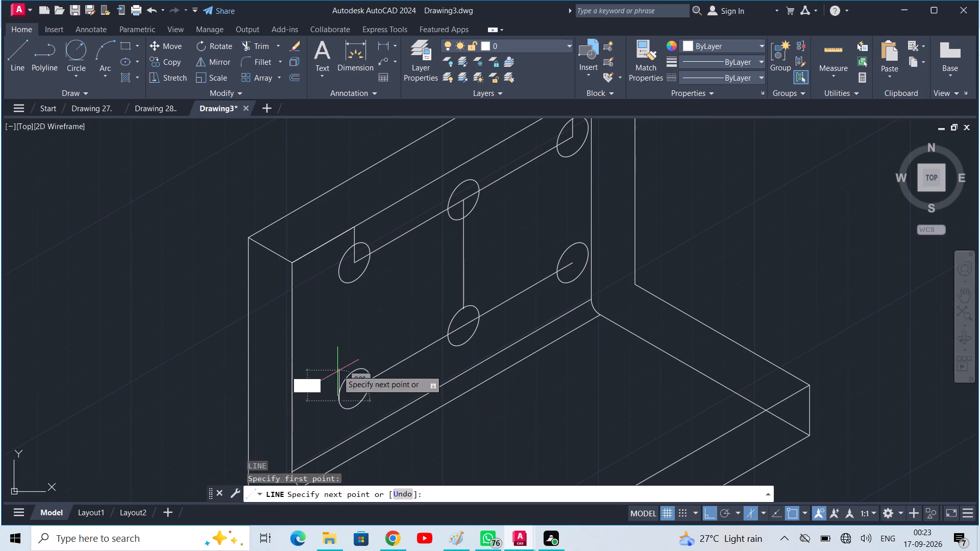
left_click(333, 270)
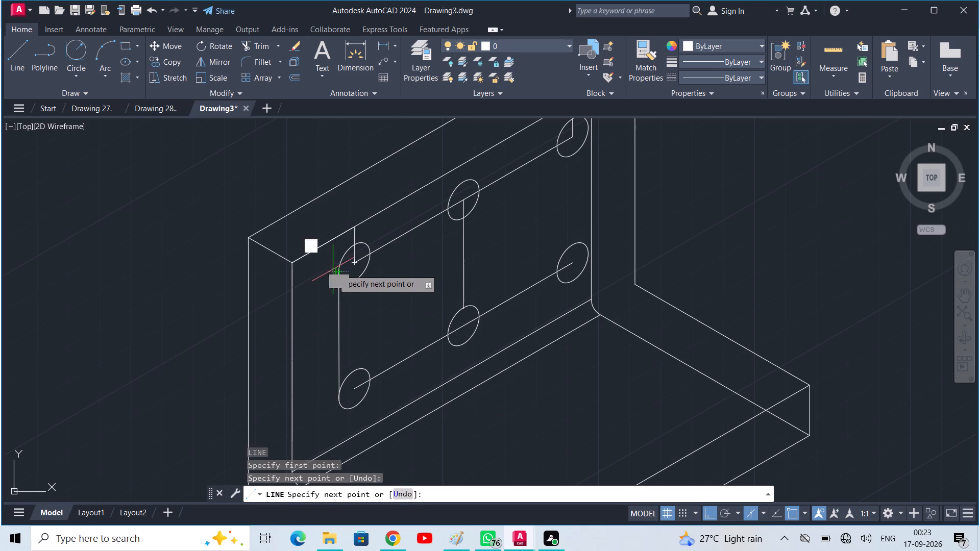
key("space")
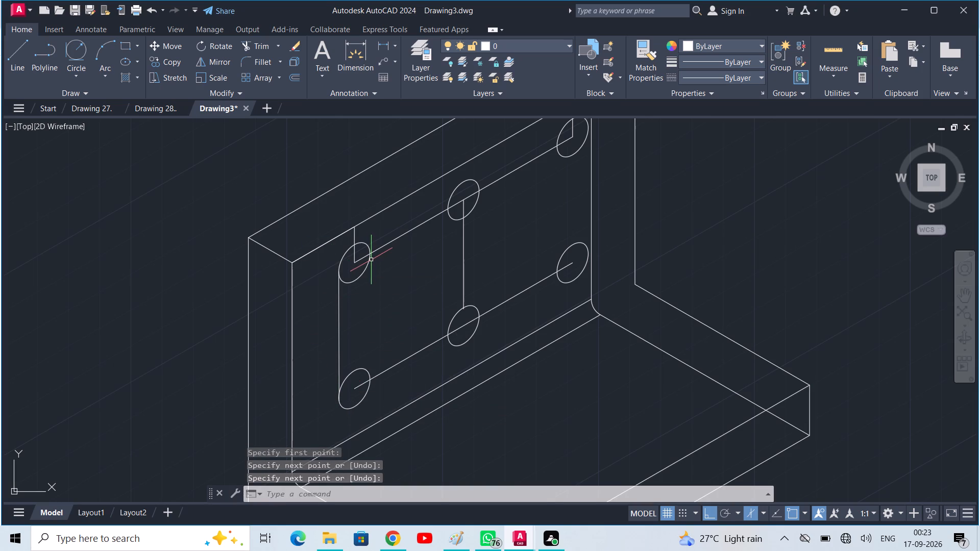
key("space")
left_click(370, 259)
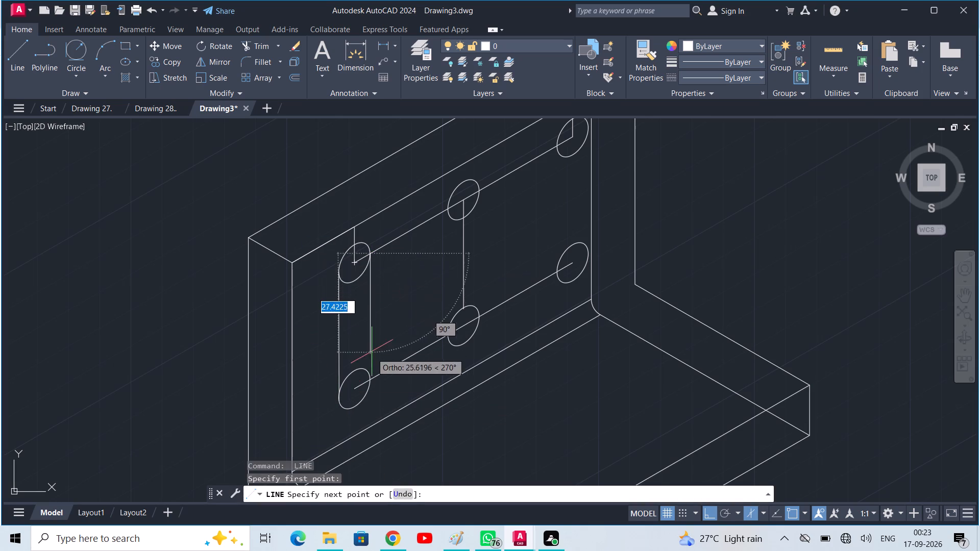
left_click(370, 382)
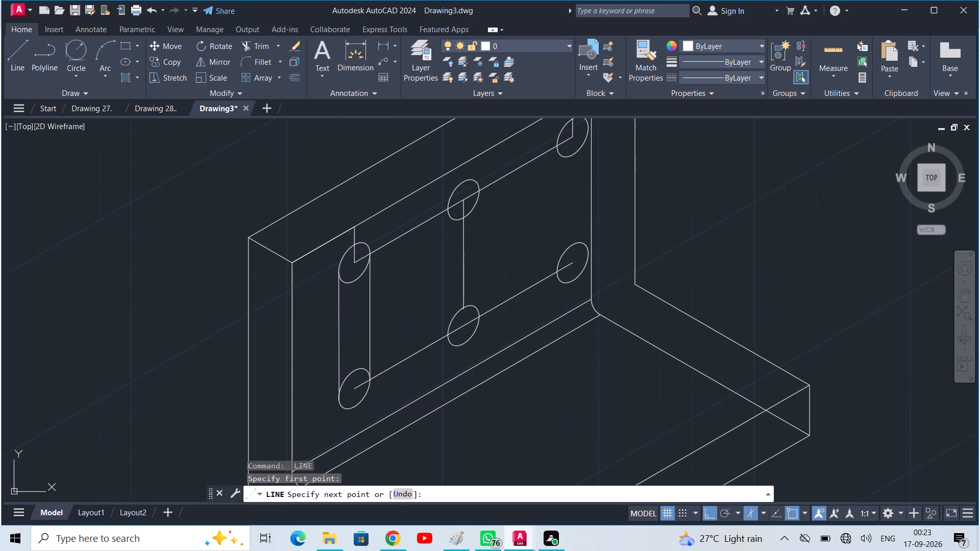
key("space")
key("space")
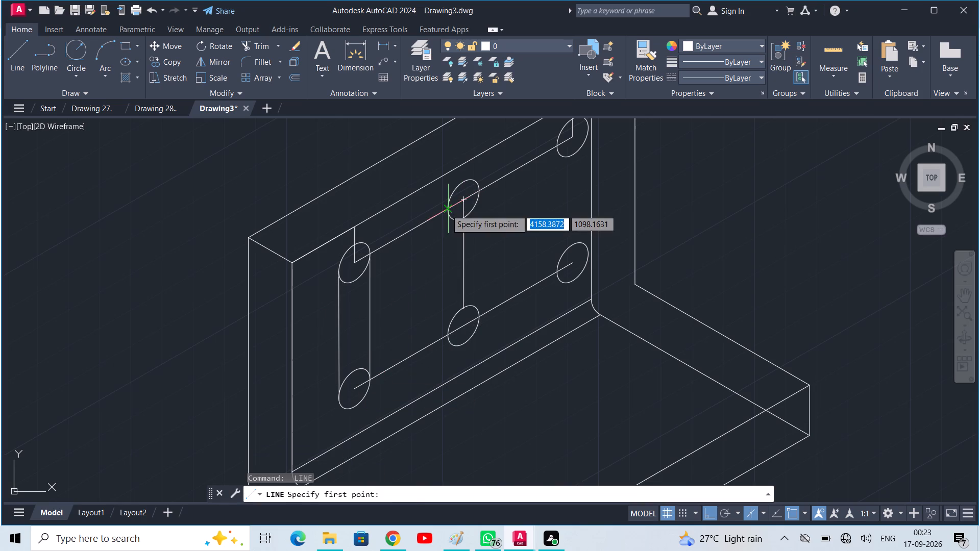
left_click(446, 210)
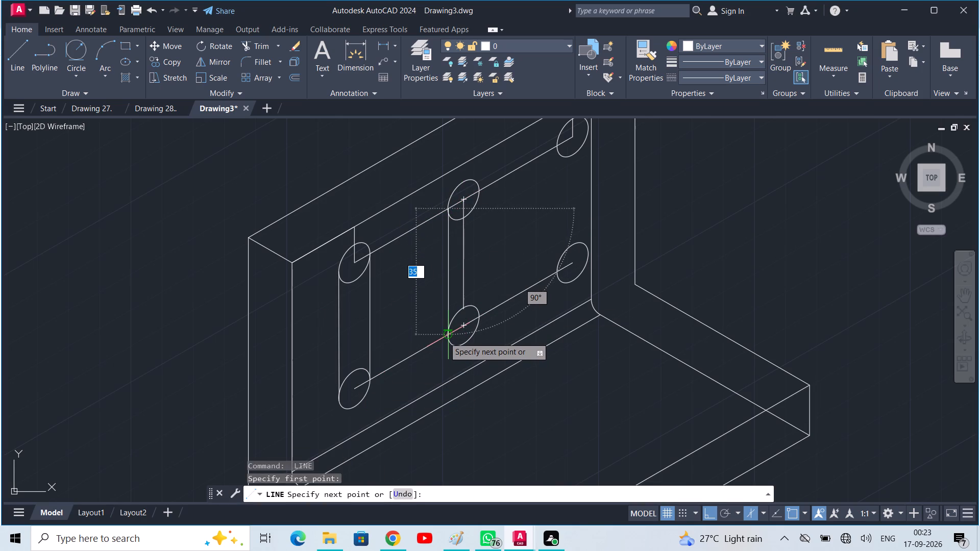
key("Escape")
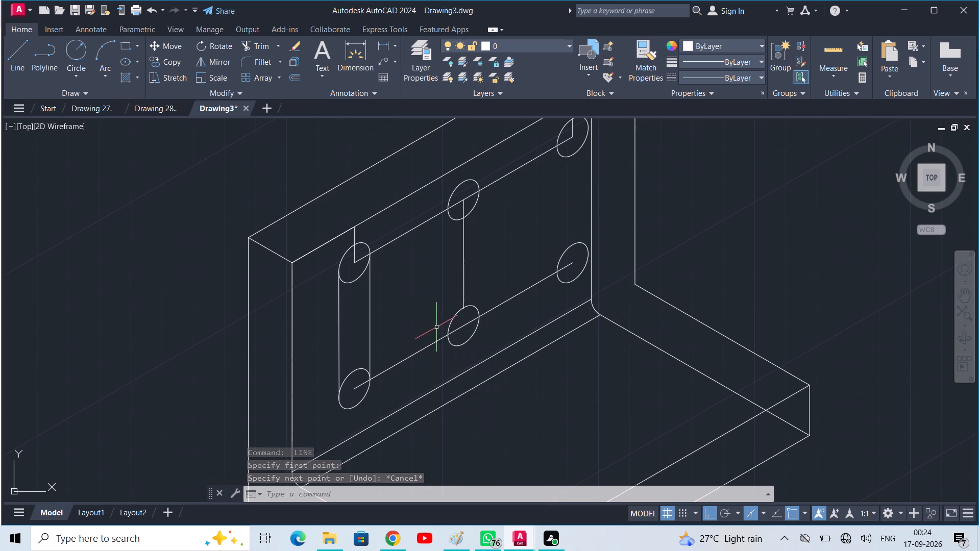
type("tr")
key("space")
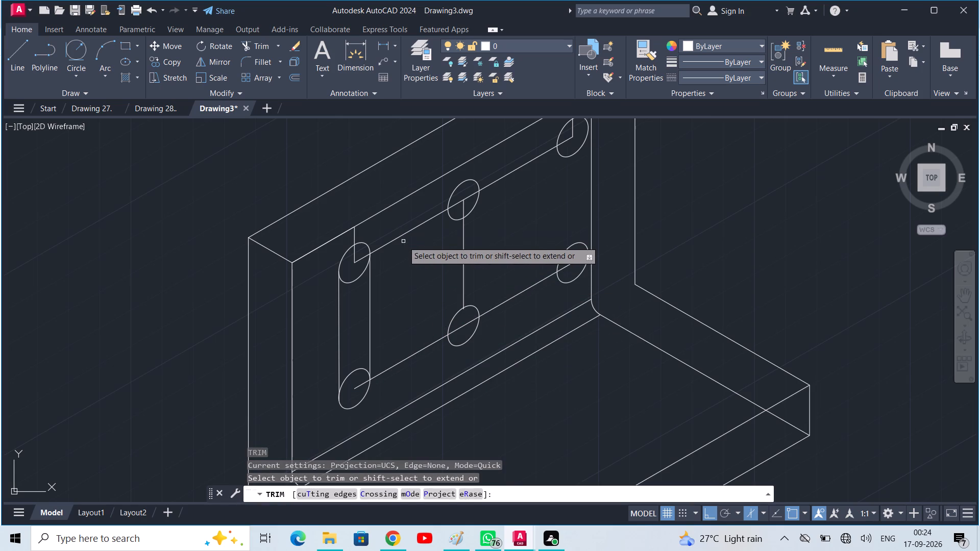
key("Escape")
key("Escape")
Erase the four 30° guide lines joining the isocircles, the middle vertical guide line and the near short vertical guide line.
left_click_drag(416, 217, 409, 257)
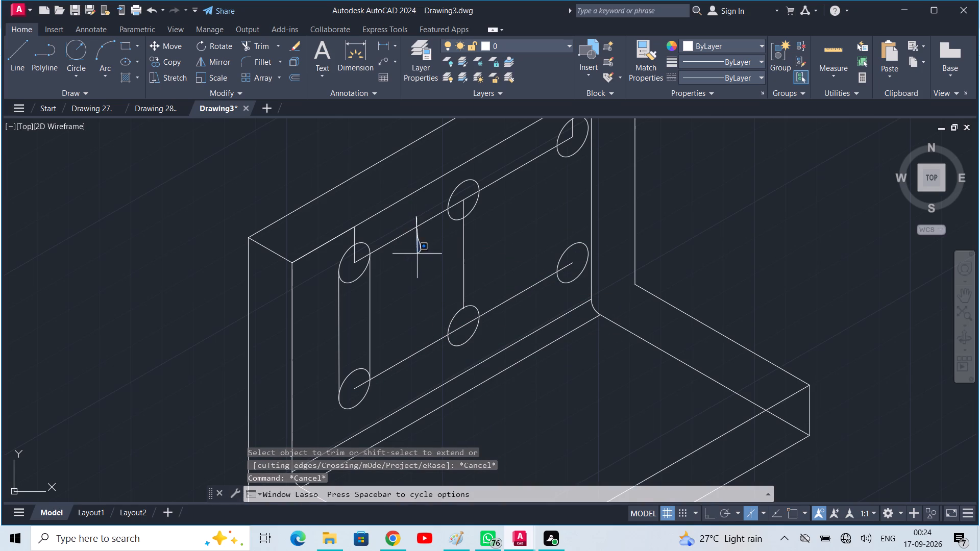
left_click_drag(409, 257, 399, 254)
left_click_drag(399, 226, 444, 283)
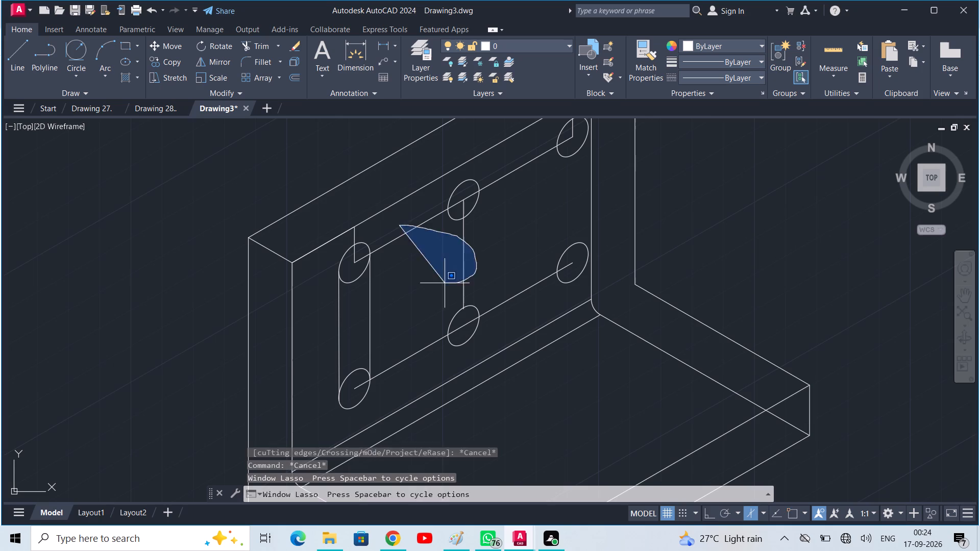
left_click_drag(543, 176, 522, 171)
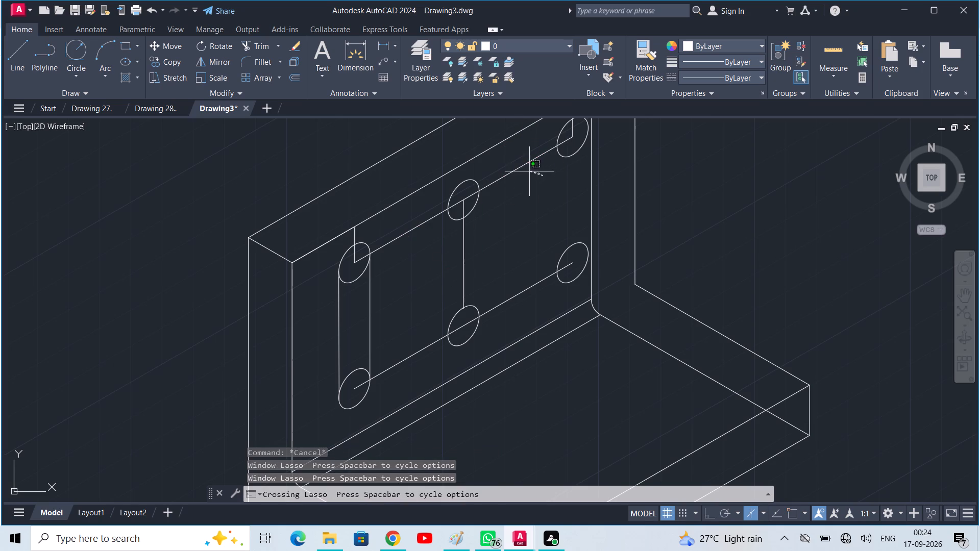
left_click_drag(522, 171, 382, 270)
left_click_drag(523, 146, 541, 275)
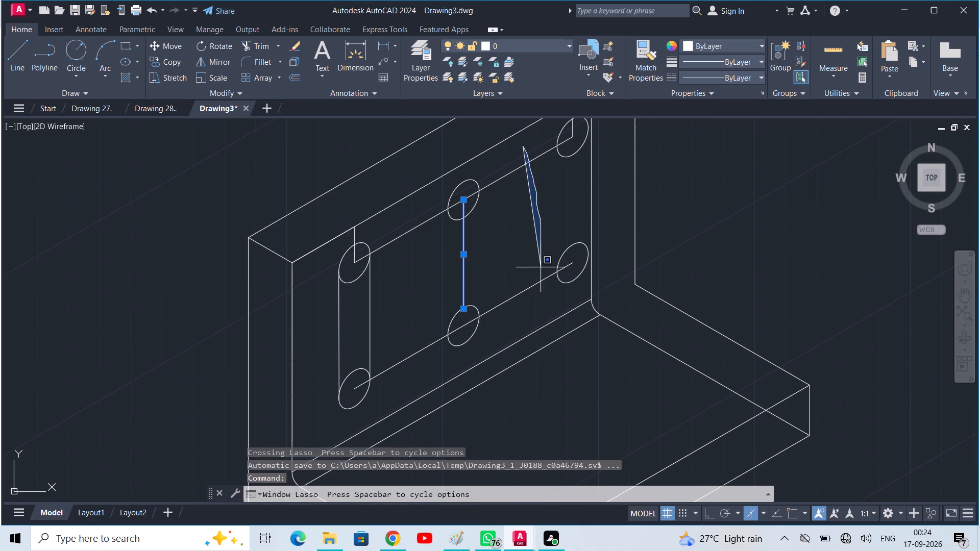
left_click_drag(541, 275, 524, 309)
left_click(530, 288)
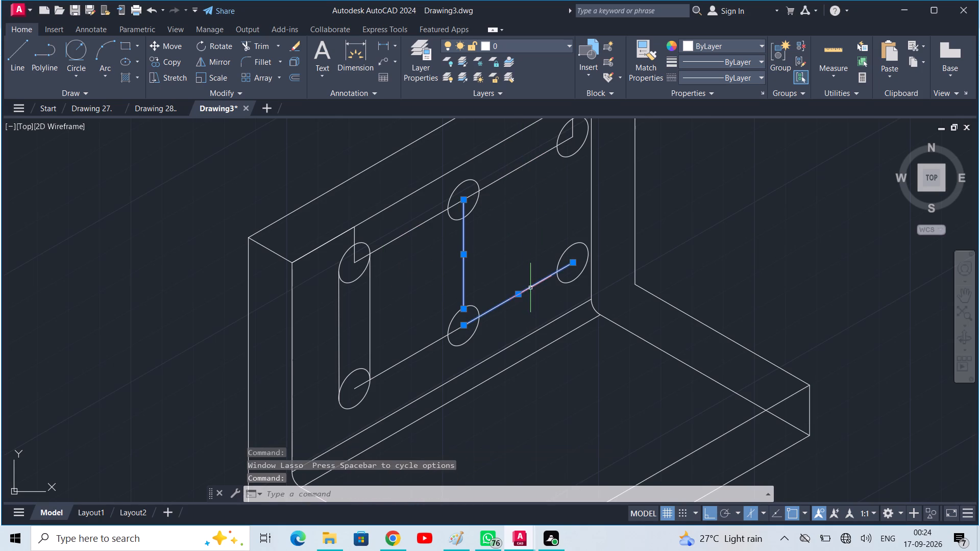
left_click(512, 172)
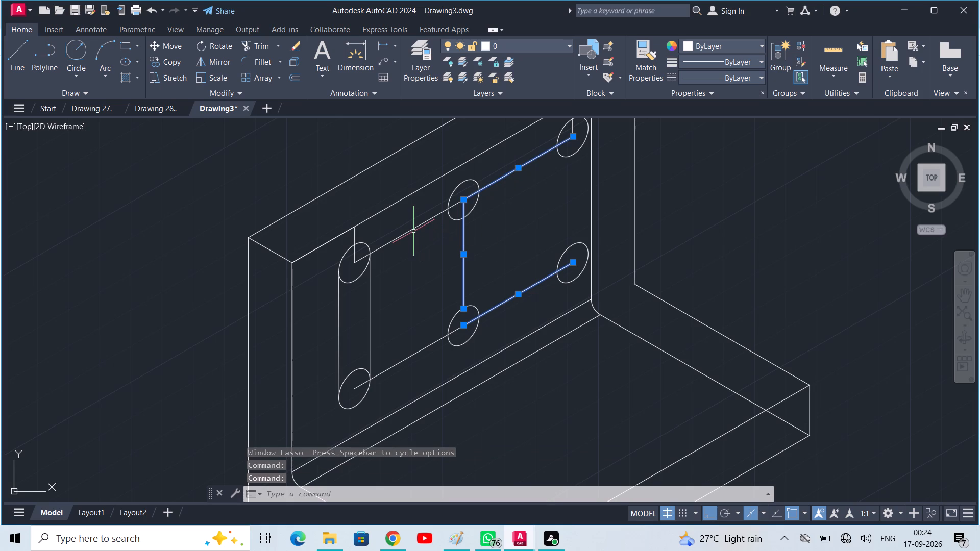
left_click(413, 231)
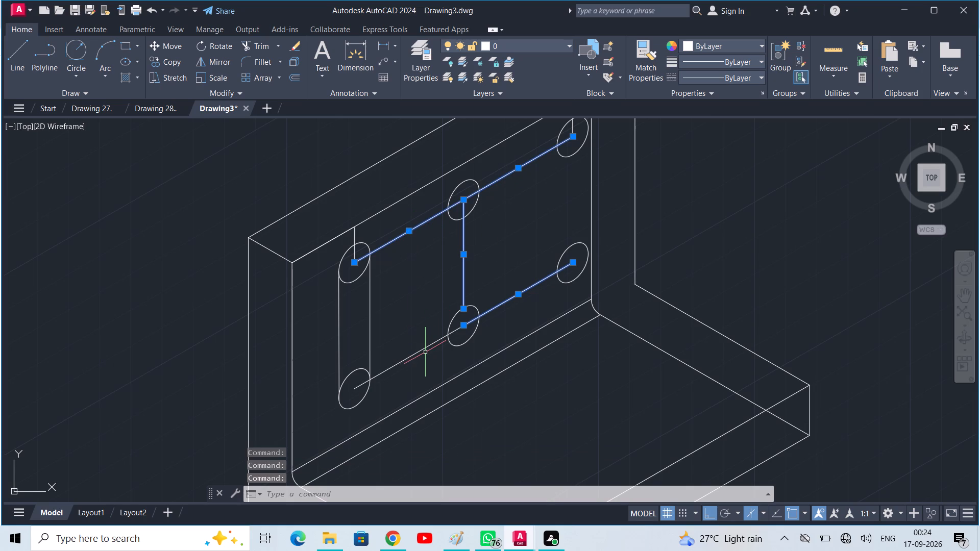
left_click(421, 353)
scroll(385, 286, "up", 3)
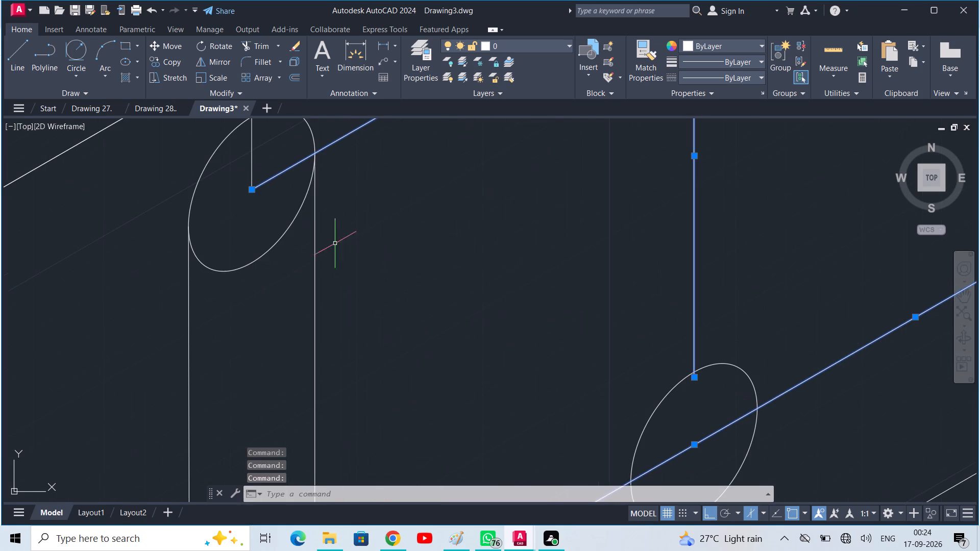
middle_click_drag(291, 209, 320, 360)
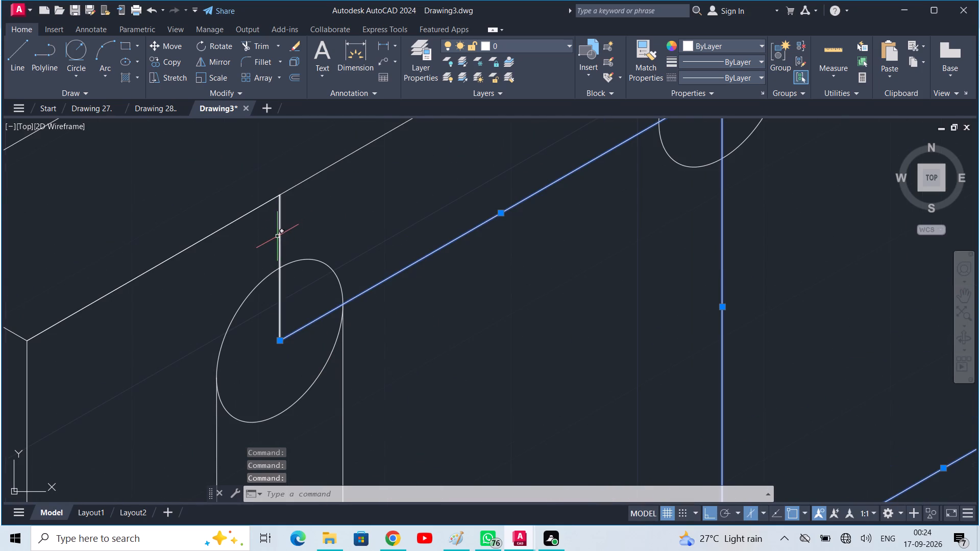
left_click(281, 239)
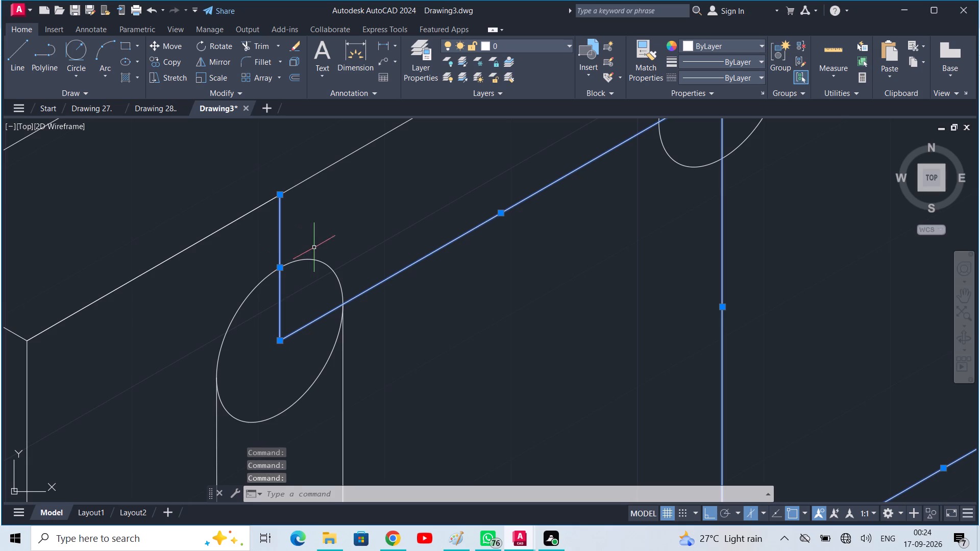
key("Delete")
scroll(341, 275, "down", 2)
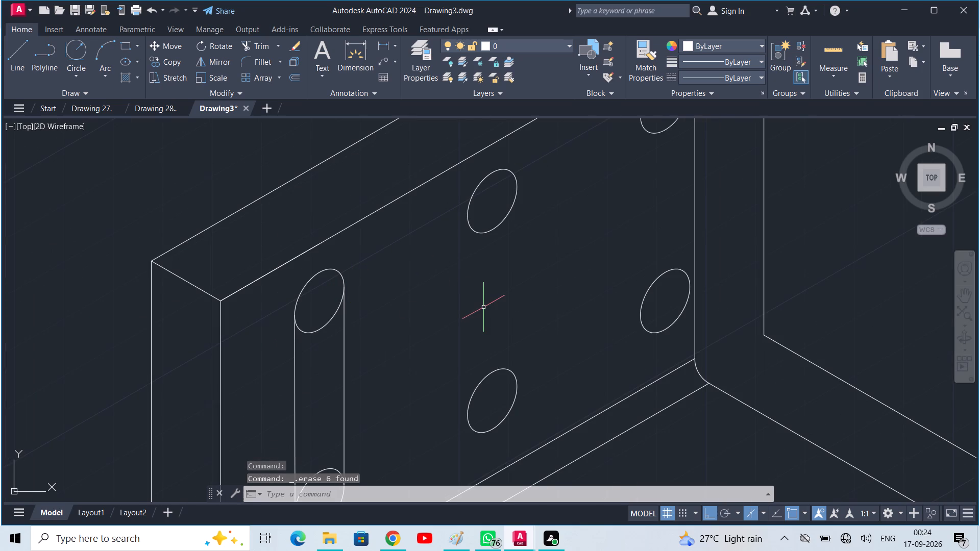
Draw the middle slot's left vertical side line, about 37 long, from its upper isocircle to its lower one.
middle_click_drag(483, 307, 465, 331)
scroll(483, 307, "down", 1)
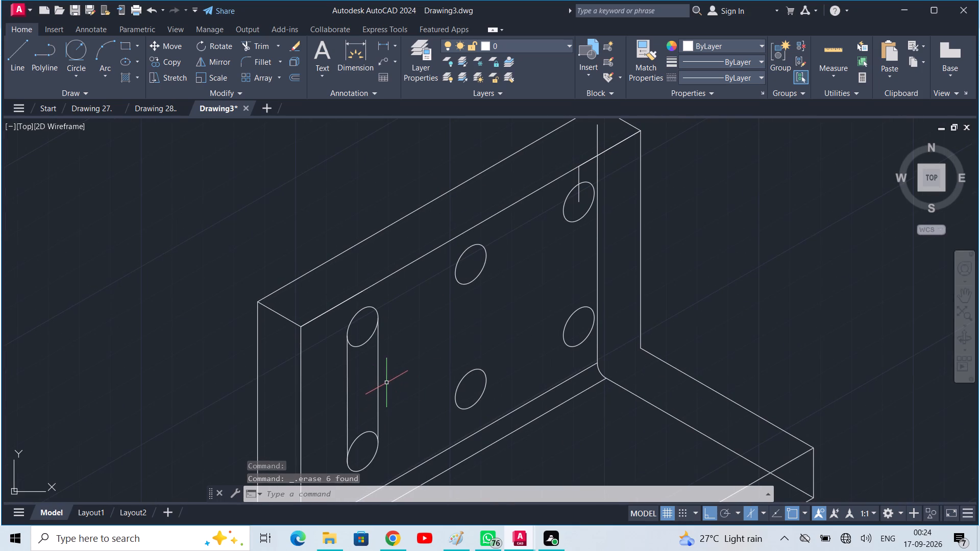
scroll(370, 395, "up", 2)
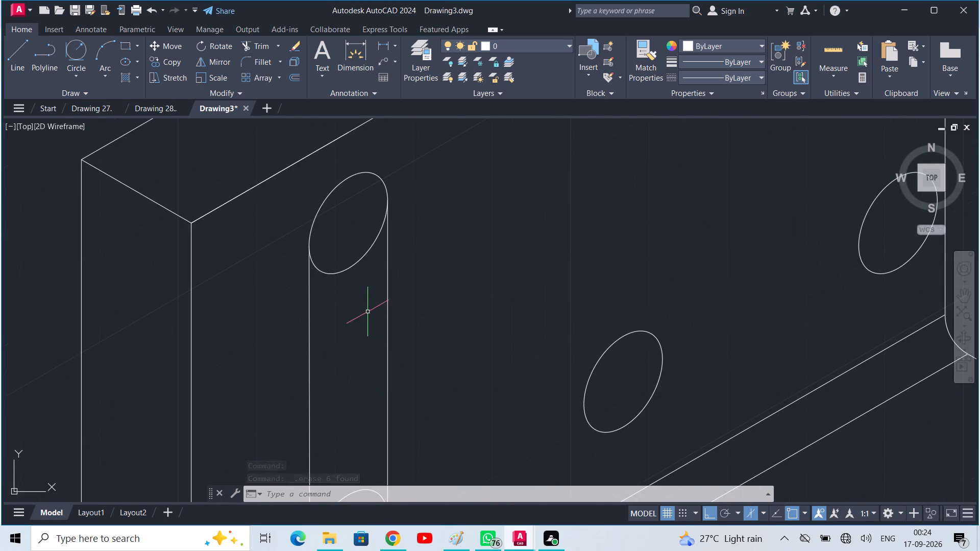
scroll(367, 311, "up", 1)
scroll(424, 311, "down", 1)
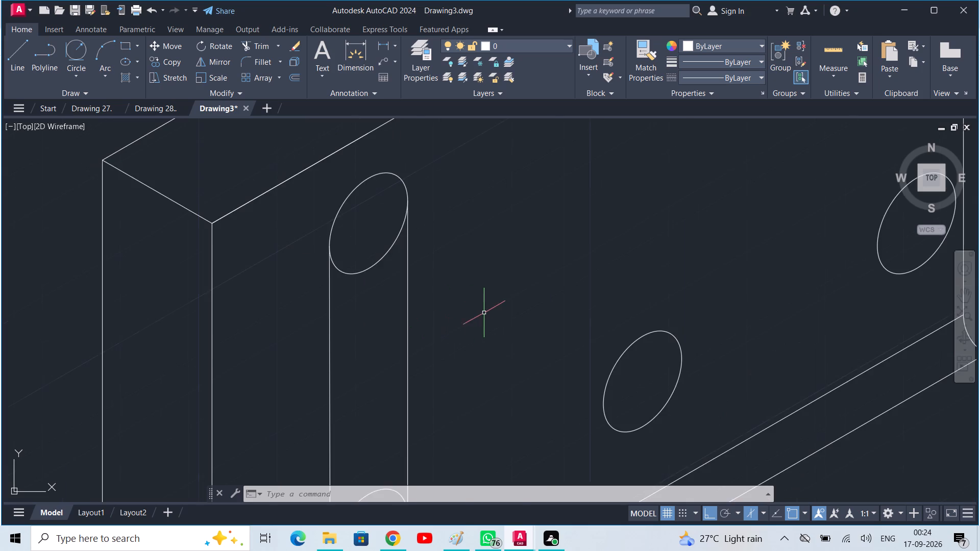
scroll(488, 313, "down", 1)
middle_click_drag(485, 313, 350, 333)
type("l")
key("space")
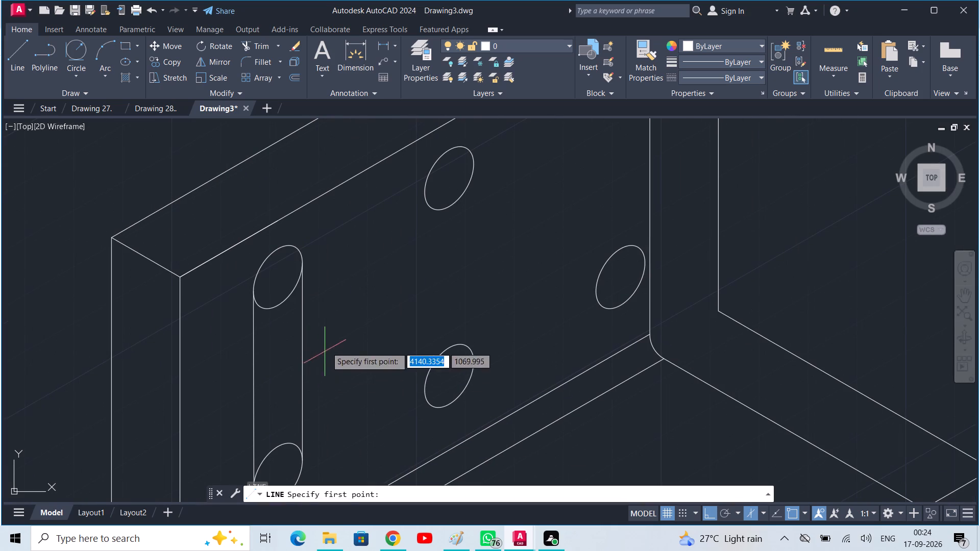
left_click(425, 188)
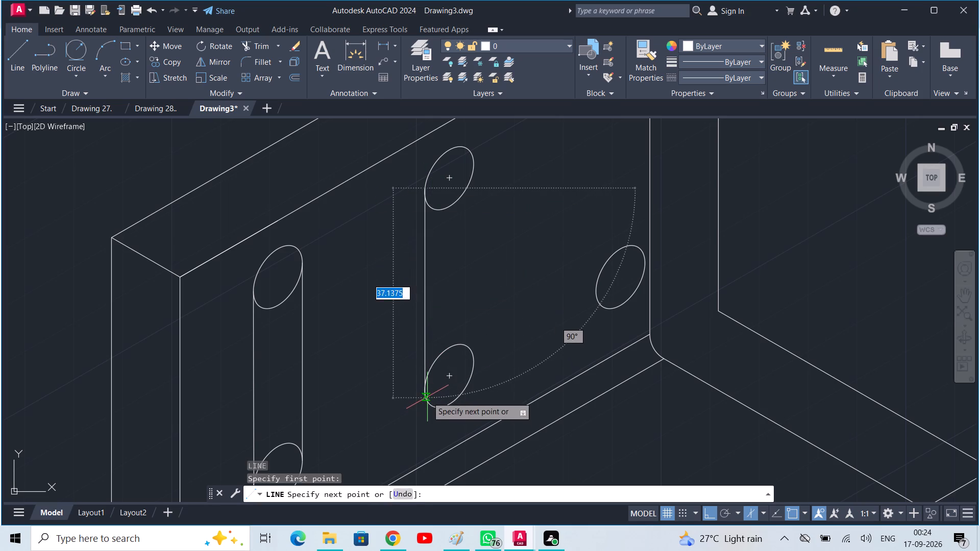
left_click(427, 395)
key("space")
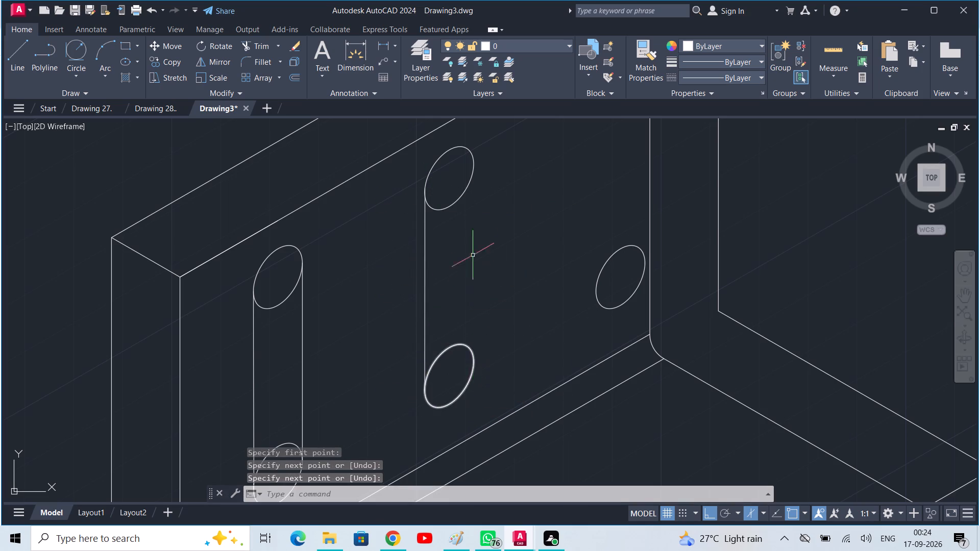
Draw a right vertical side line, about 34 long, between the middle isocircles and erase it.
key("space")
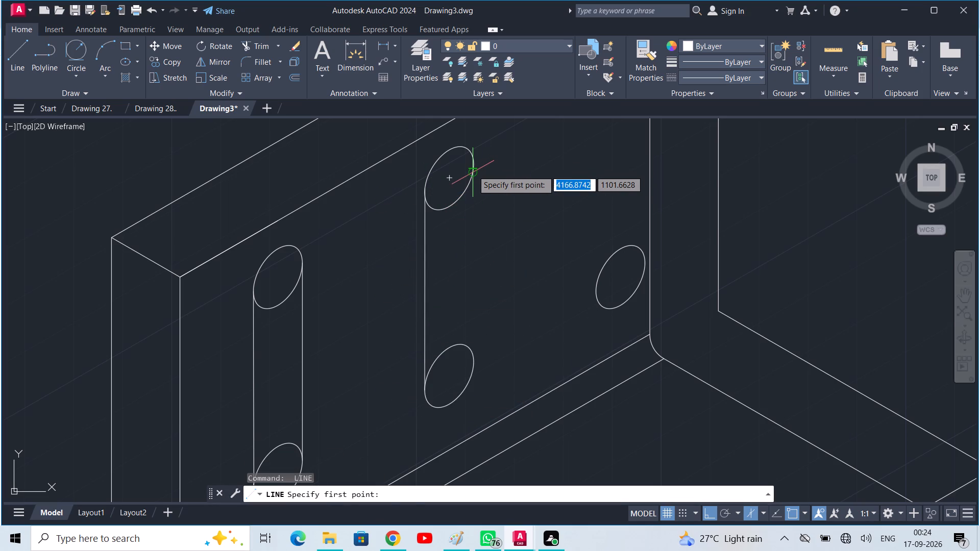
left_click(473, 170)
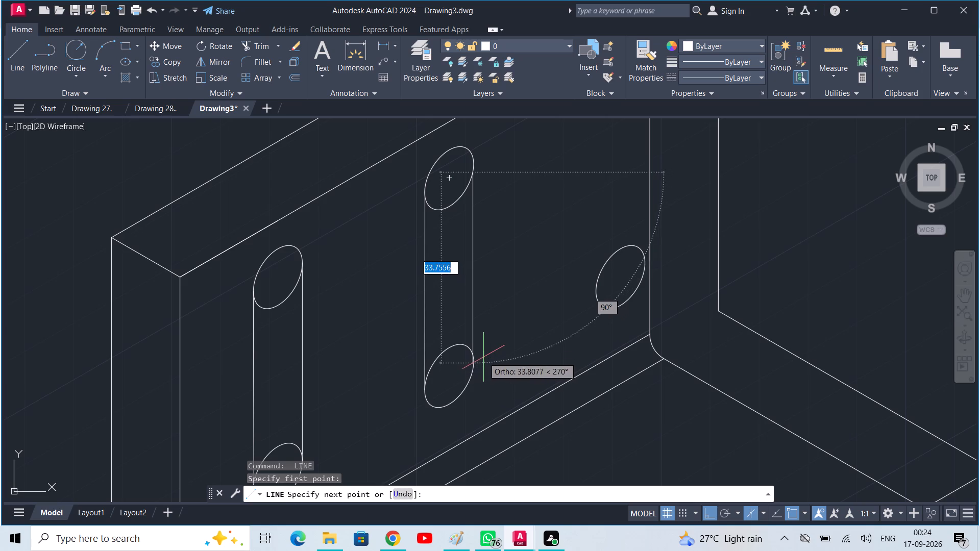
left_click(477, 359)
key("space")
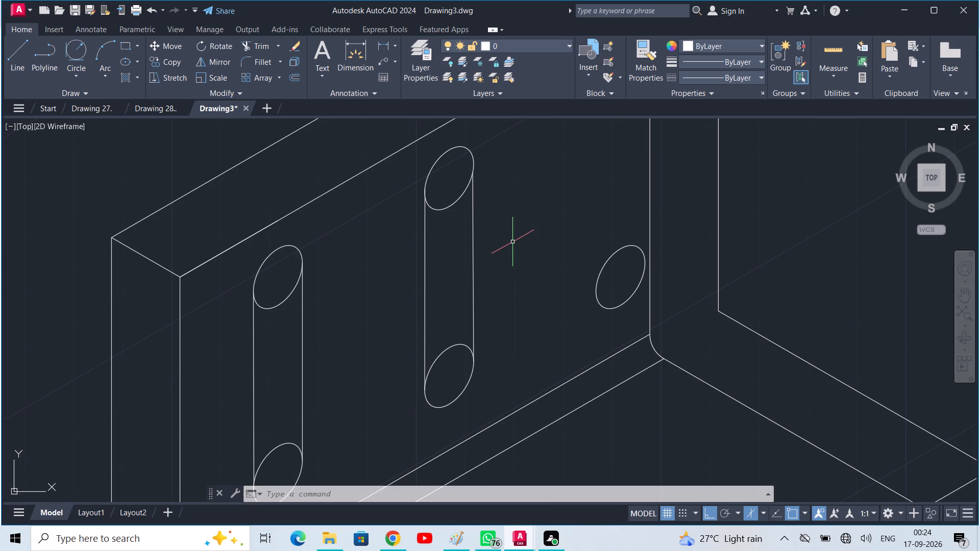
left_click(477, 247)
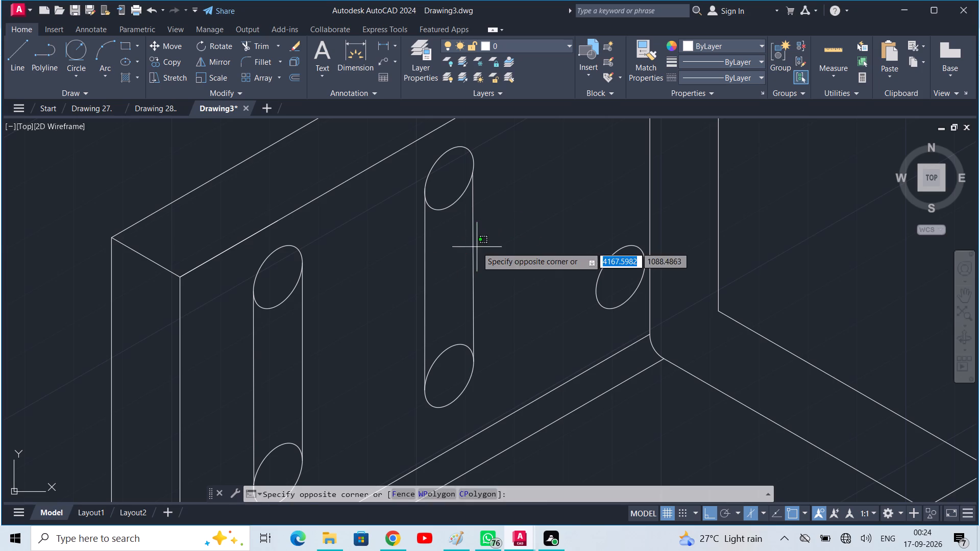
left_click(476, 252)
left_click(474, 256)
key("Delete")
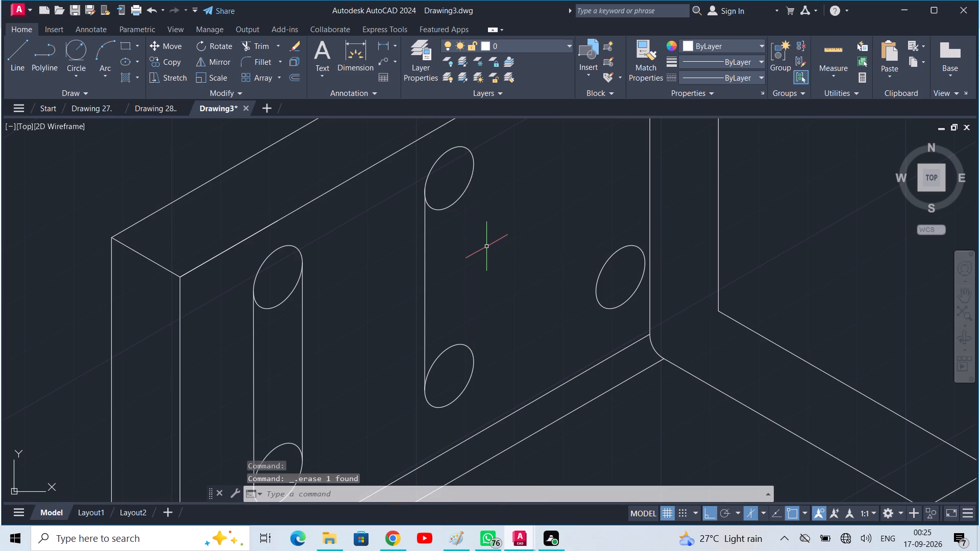
Draw the middle slot's right vertical side line, about 35 long, from its upper isocircle to its lower one.
key("l")
key("space")
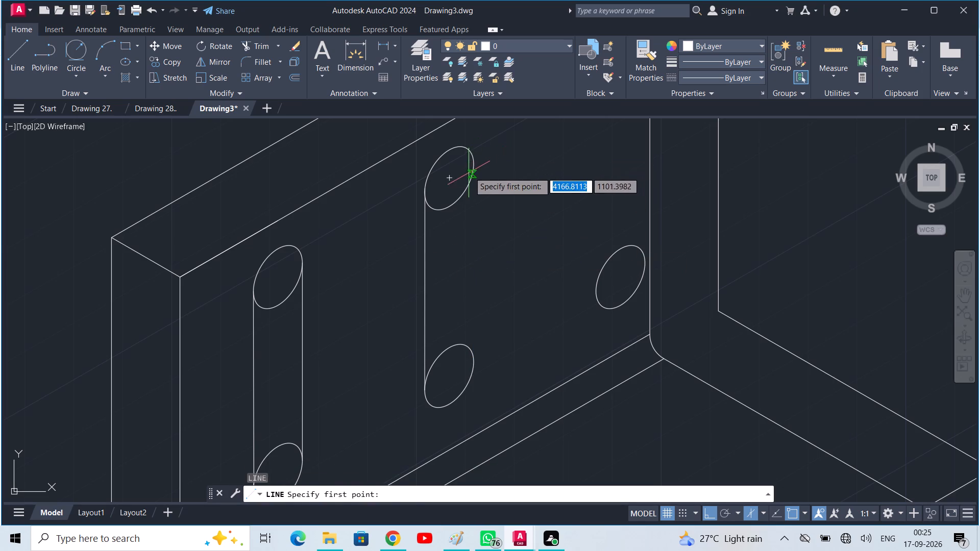
left_click(474, 166)
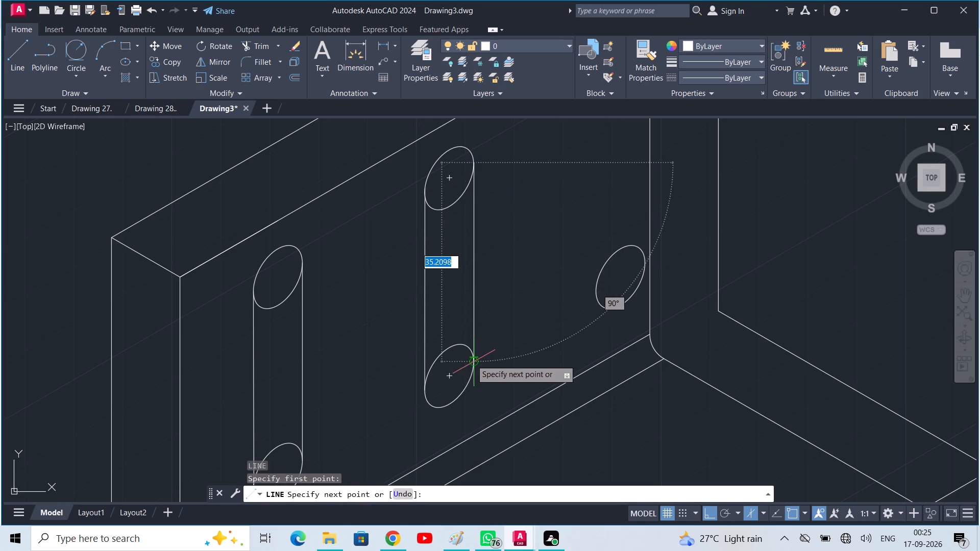
left_click(471, 360)
key("space")
Draw the far slot's left vertical side line, about 34 long, joining its upper and lower isocircles.
key("space")
middle_click_drag(498, 206, 436, 290)
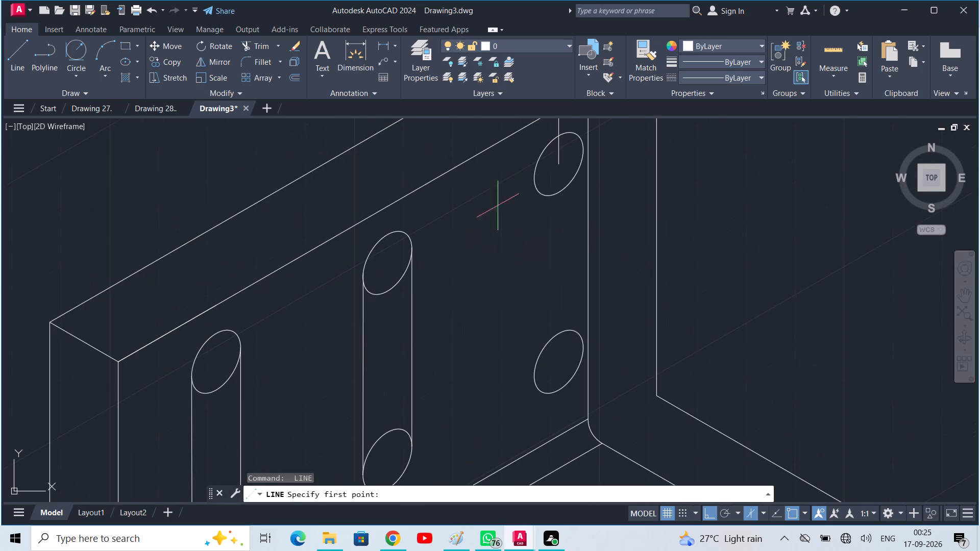
left_click(535, 176)
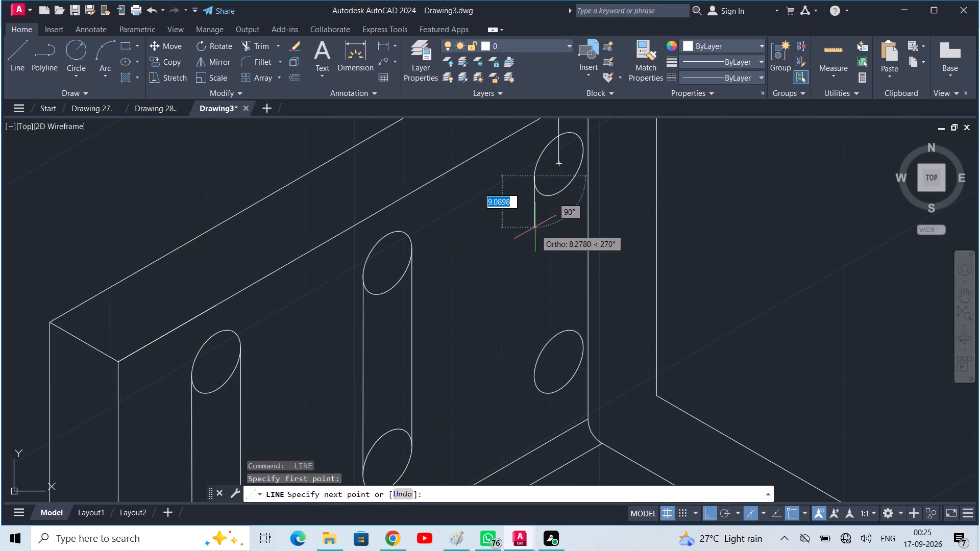
left_click(528, 372)
key("space")
Erase the long vertical line running just beside the far isocircles on the upright face.
middle_click_drag(547, 329, 546, 333)
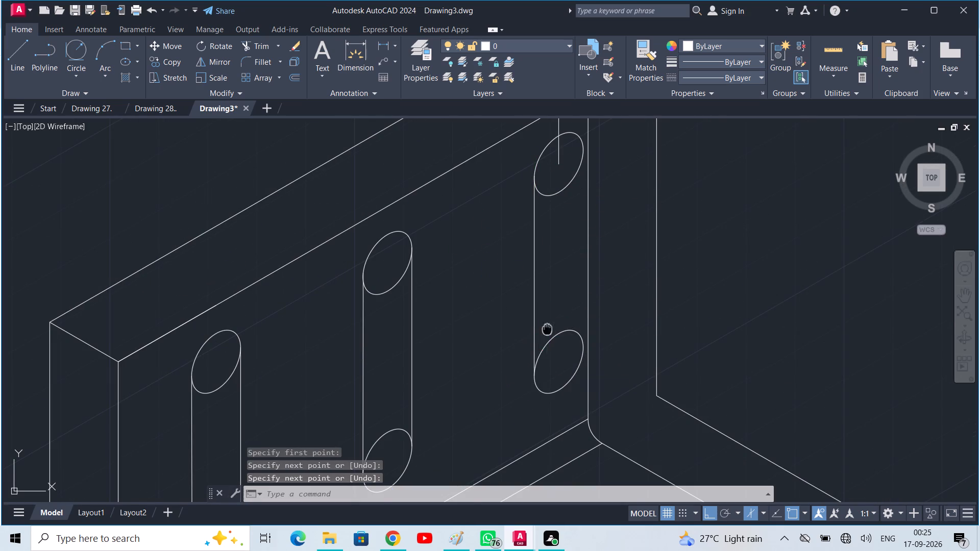
middle_click_drag(546, 333, 429, 415)
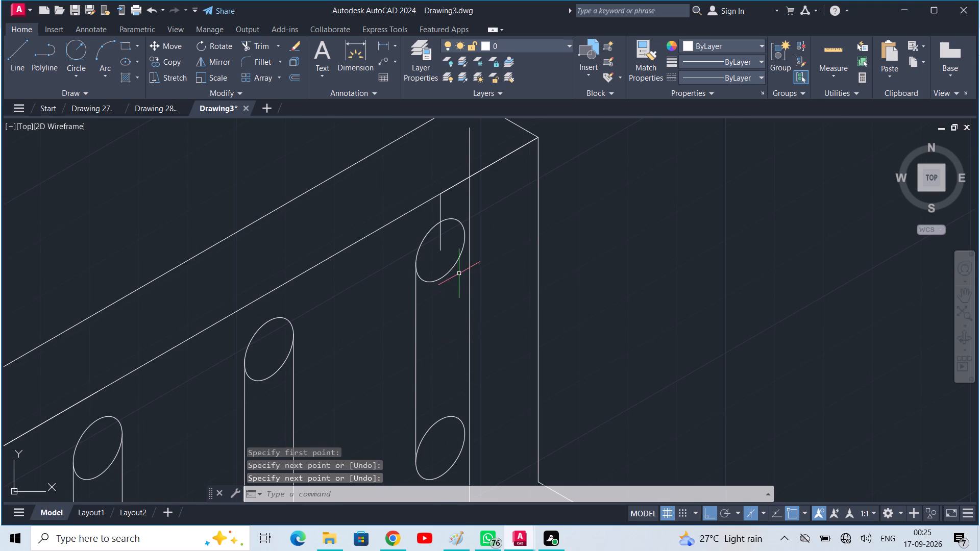
left_click(470, 209)
key("Delete")
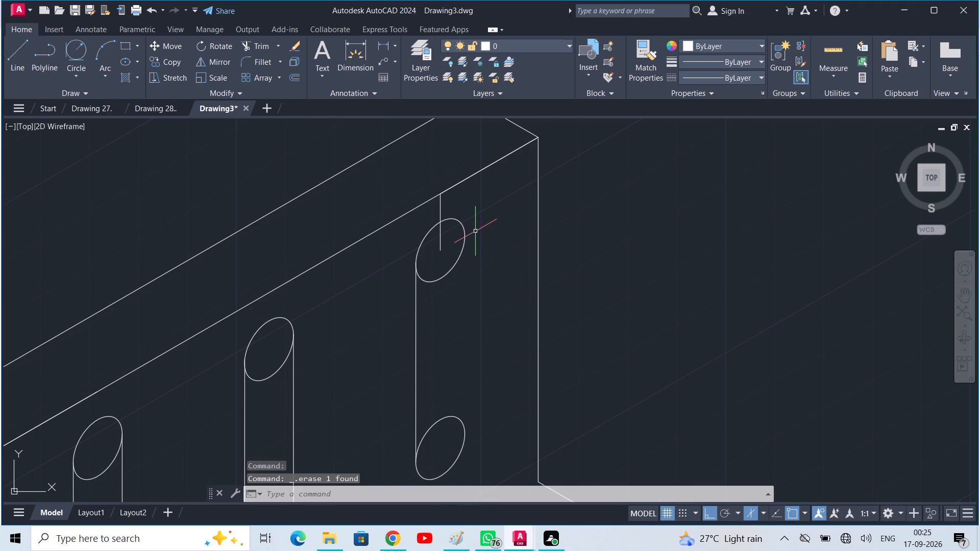
Draw the far slot's right vertical side line joining its upper and lower isocircles.
type("l")
key("space")
left_click(463, 236)
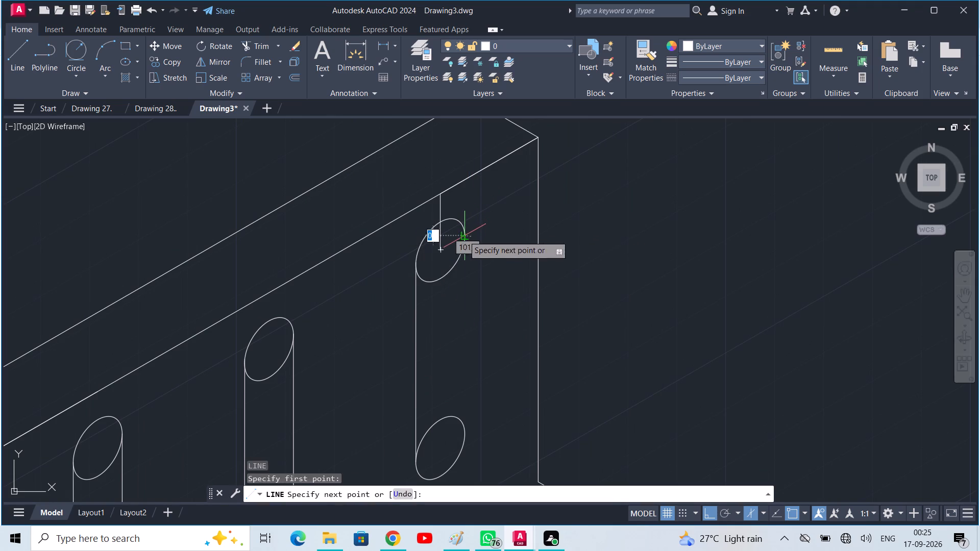
left_click(467, 437)
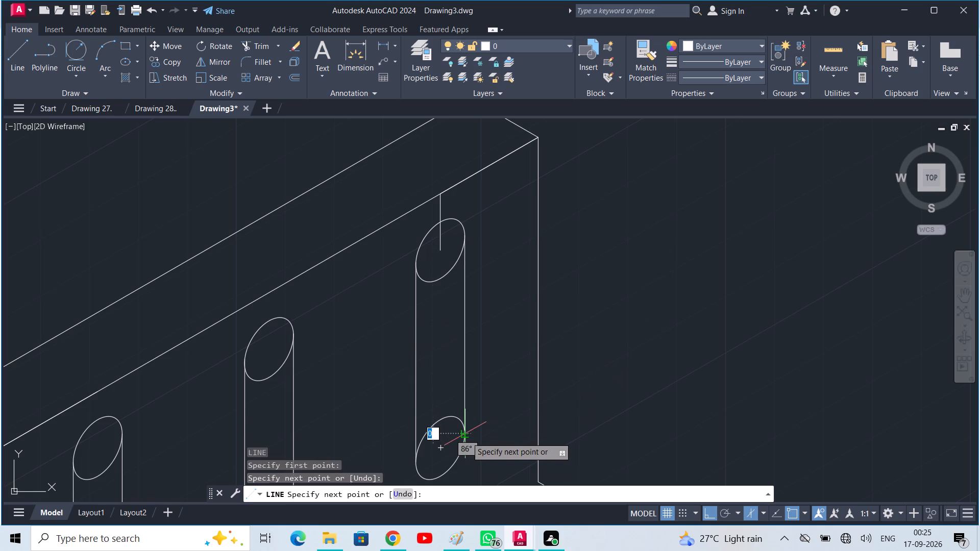
key("space")
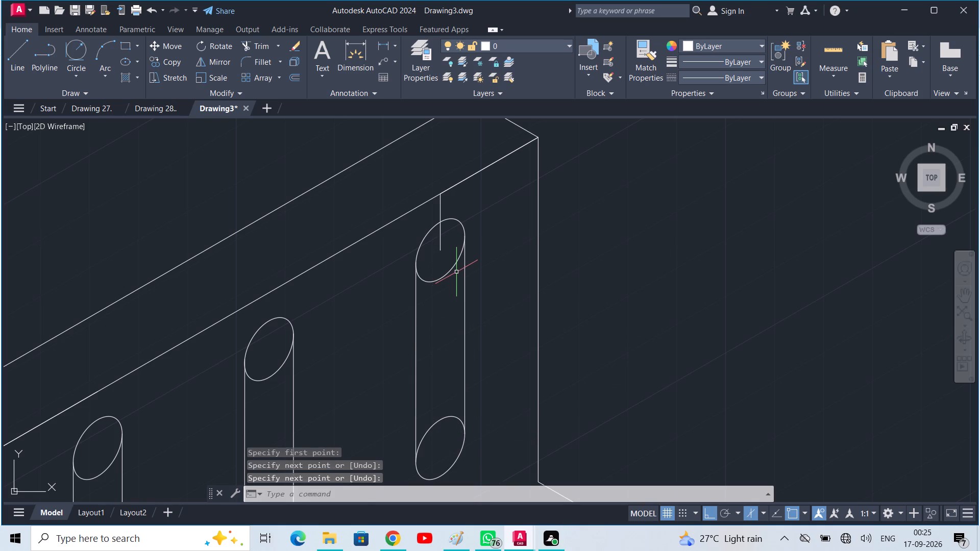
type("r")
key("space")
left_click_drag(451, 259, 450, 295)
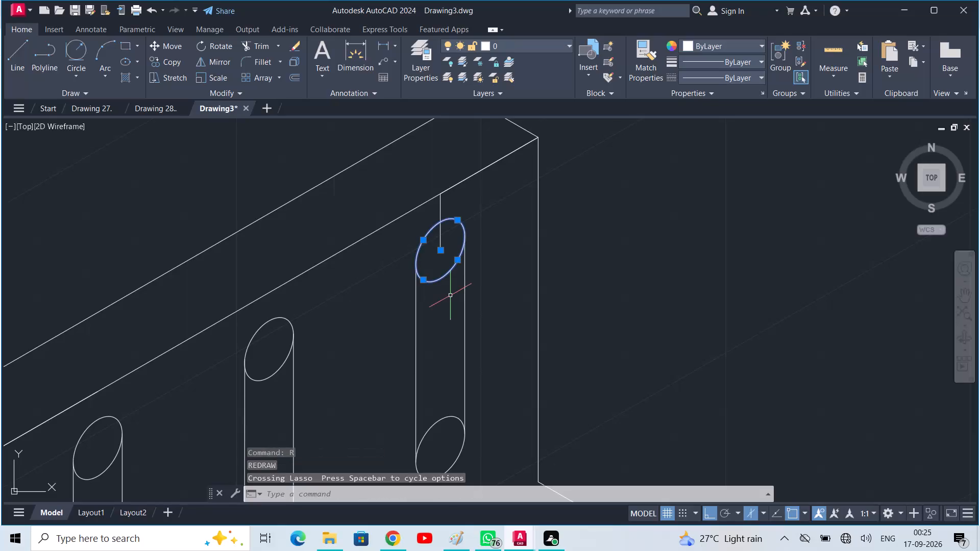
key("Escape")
Trim the inner halves of the upper and lower isocircles on all three slots, leaving only their rounded ends.
key("t")
type("r")
key("space")
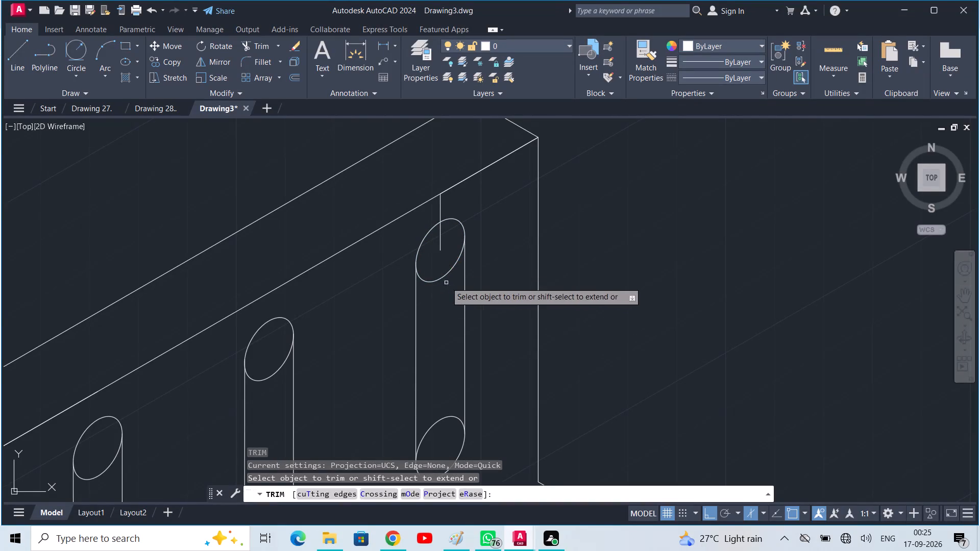
left_click_drag(445, 258, 445, 434)
middle_click_drag(444, 419, 489, 280)
left_click_drag(313, 214, 301, 375)
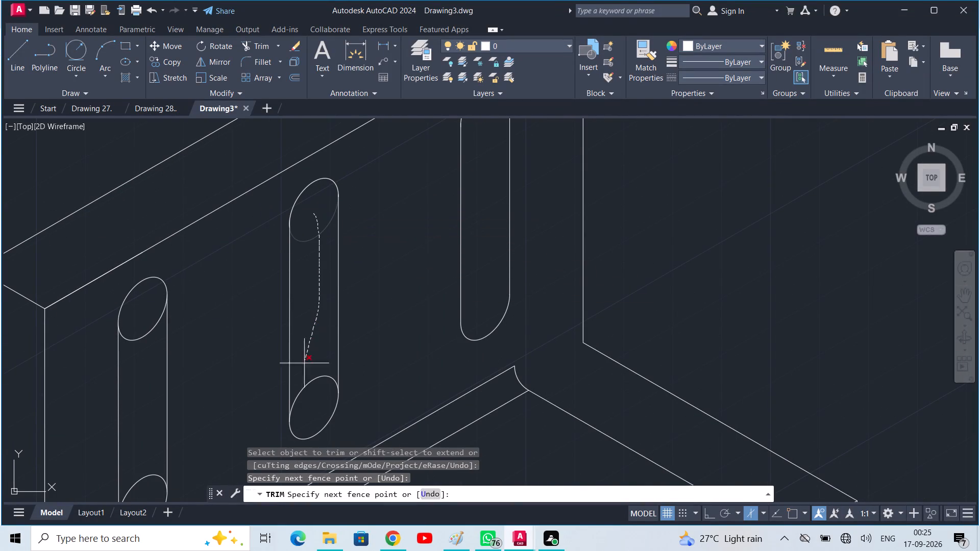
left_click_drag(301, 375, 309, 395)
middle_click_drag(311, 385, 396, 285)
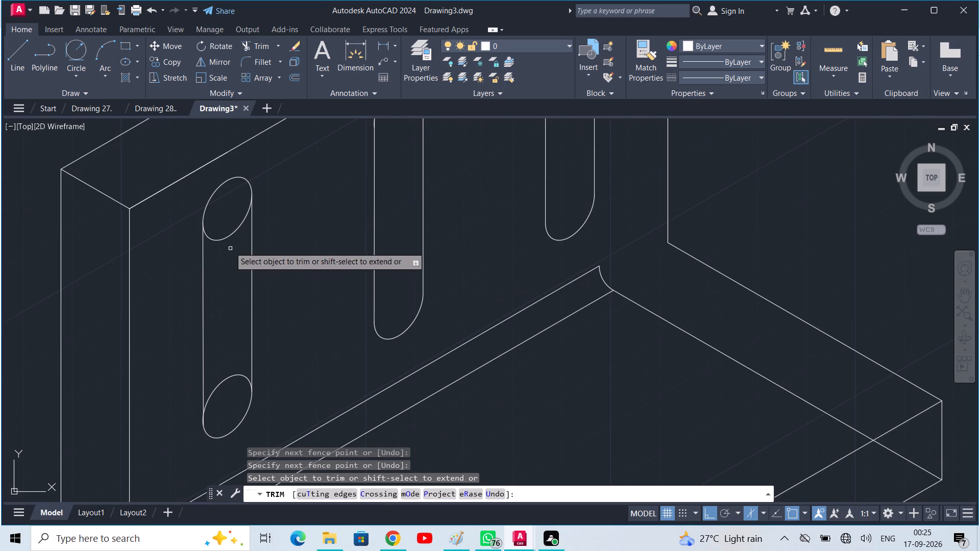
left_click_drag(232, 208, 225, 384)
scroll(237, 353, "down", 1)
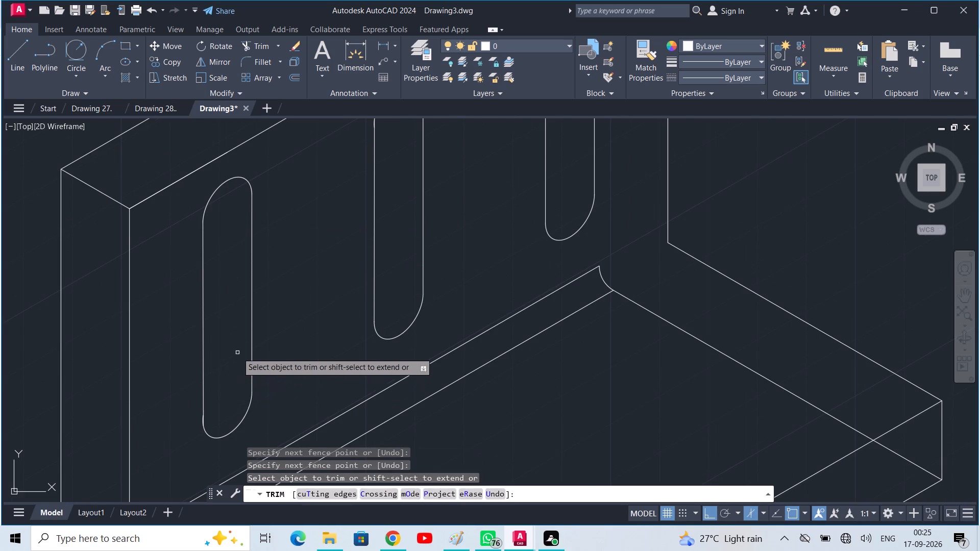
Trim away the leftover vertical construction line crossing the far slot's rounded top.
scroll(453, 175, "up", 2)
middle_click_drag(448, 195, 367, 394)
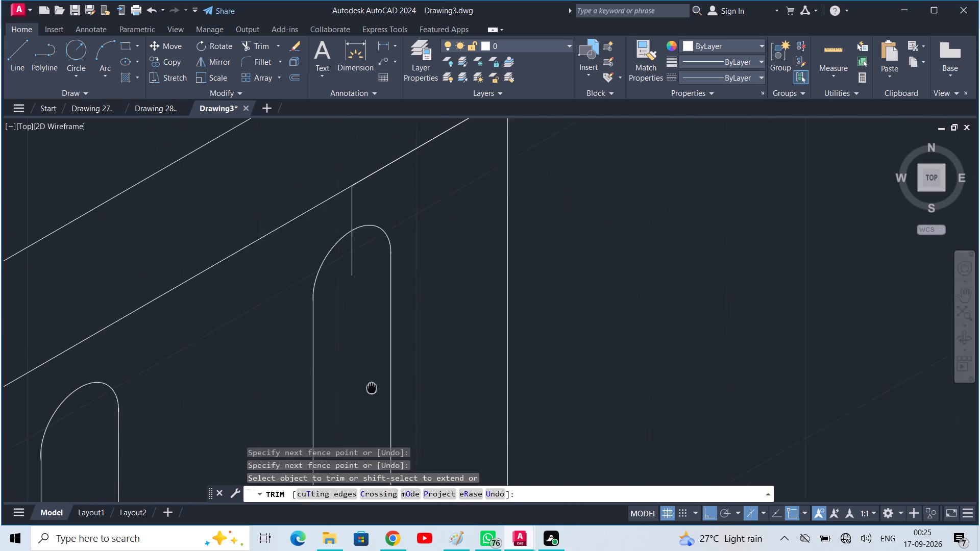
left_click_drag(366, 216, 331, 231)
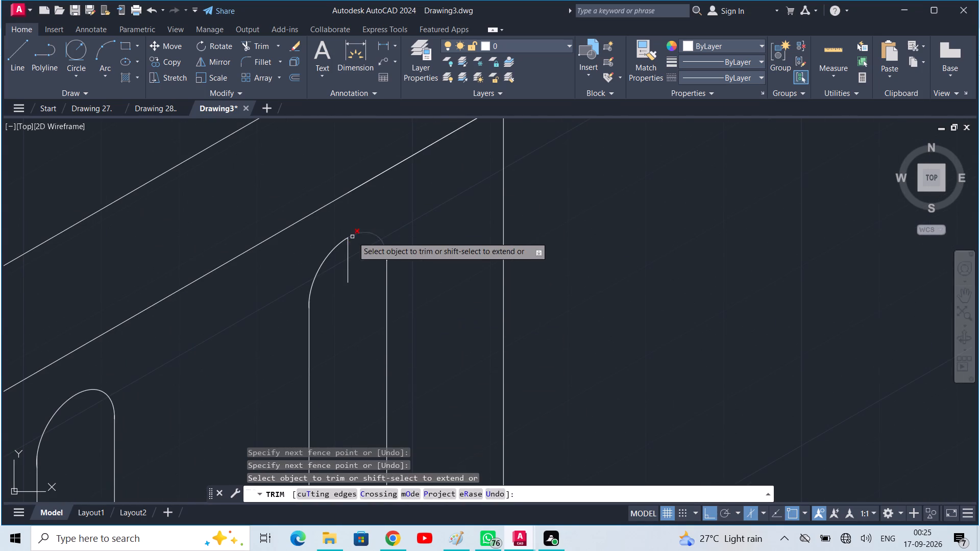
left_click_drag(363, 256, 337, 270)
scroll(337, 266, "down", 1)
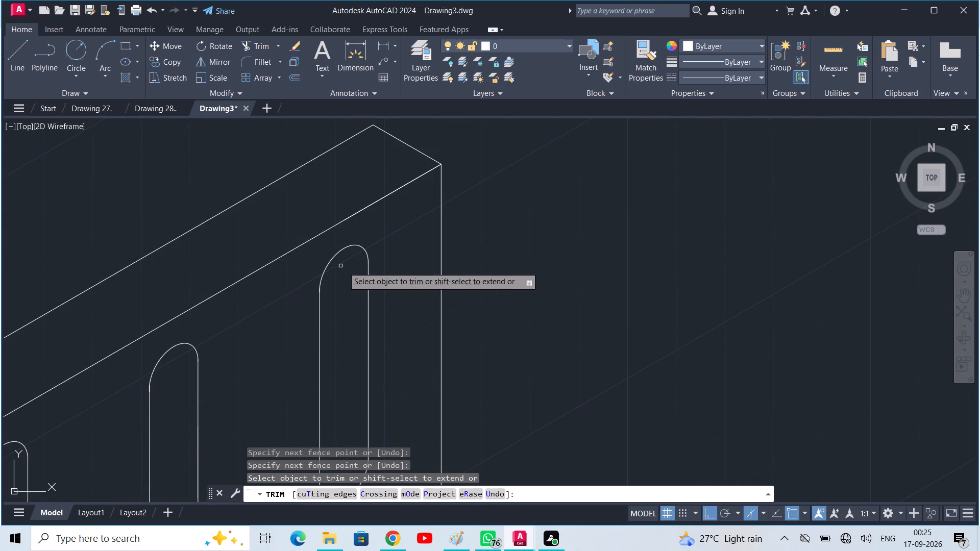
scroll(384, 285, "down", 1)
middle_click_drag(501, 249, 358, 153)
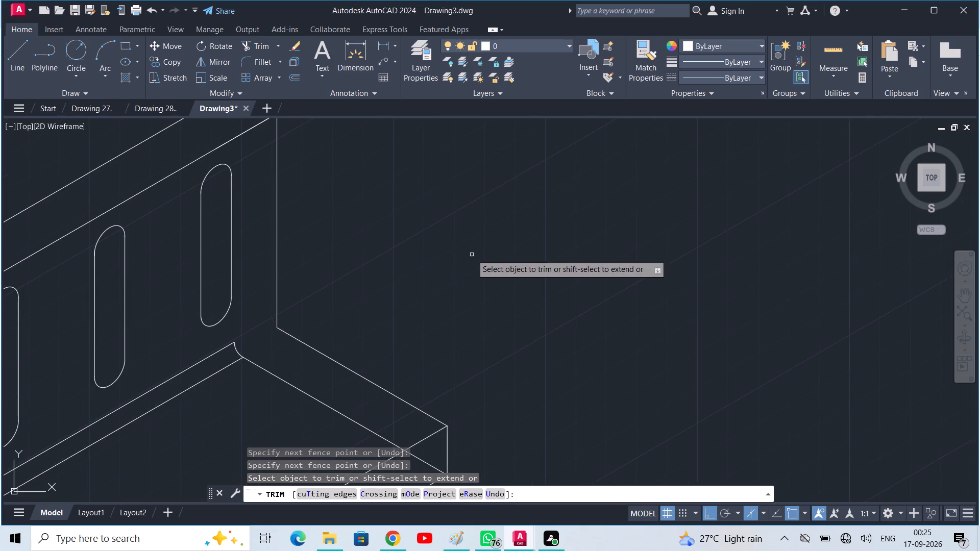
middle_click_drag(471, 255, 517, 204)
scroll(517, 204, "down", 1)
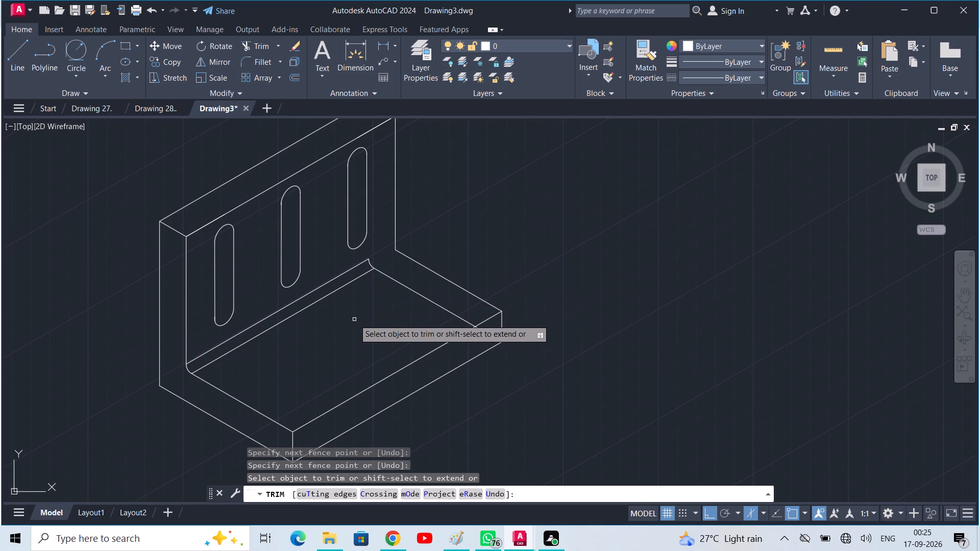
key("Escape")
key("Escape")
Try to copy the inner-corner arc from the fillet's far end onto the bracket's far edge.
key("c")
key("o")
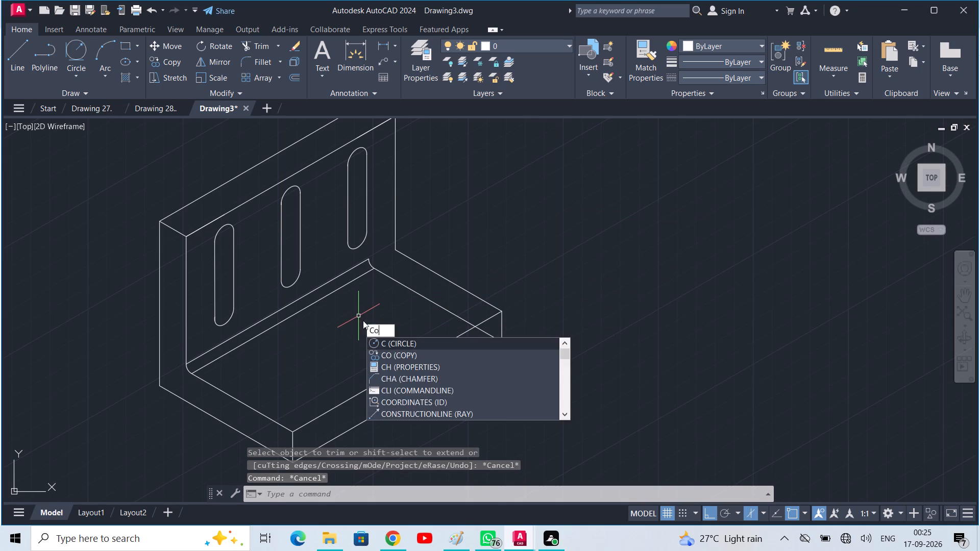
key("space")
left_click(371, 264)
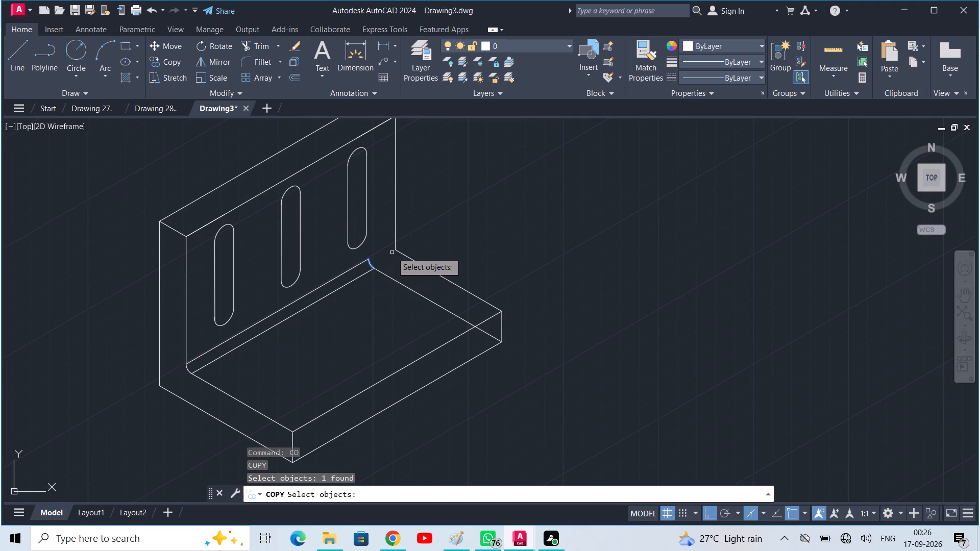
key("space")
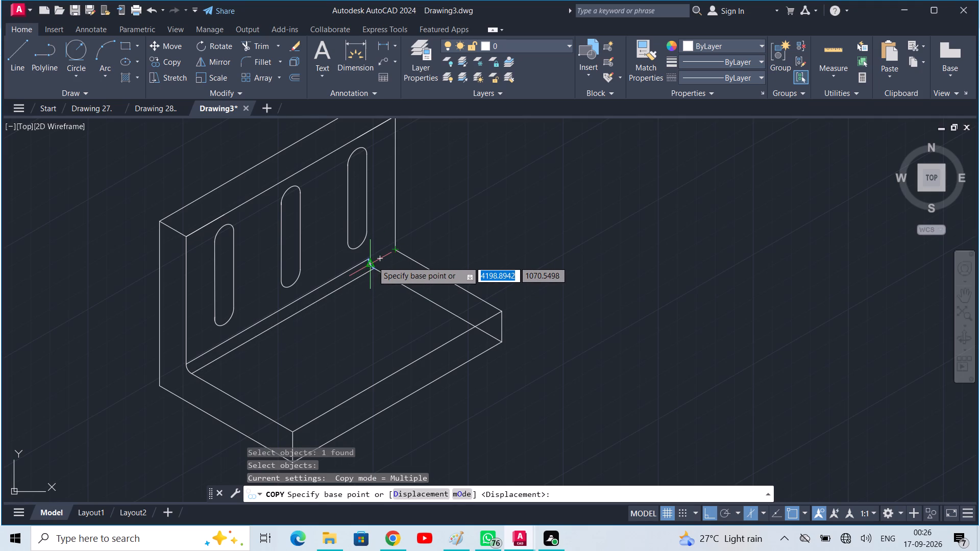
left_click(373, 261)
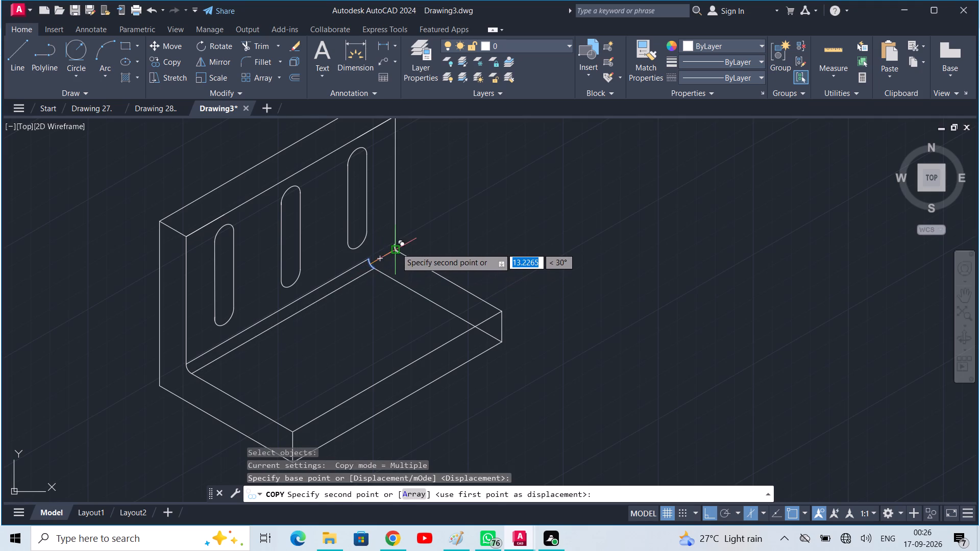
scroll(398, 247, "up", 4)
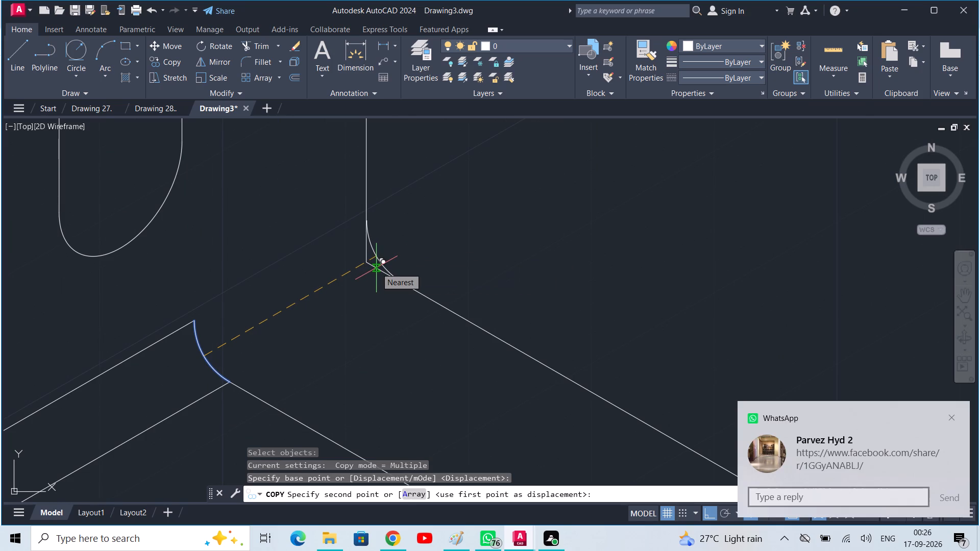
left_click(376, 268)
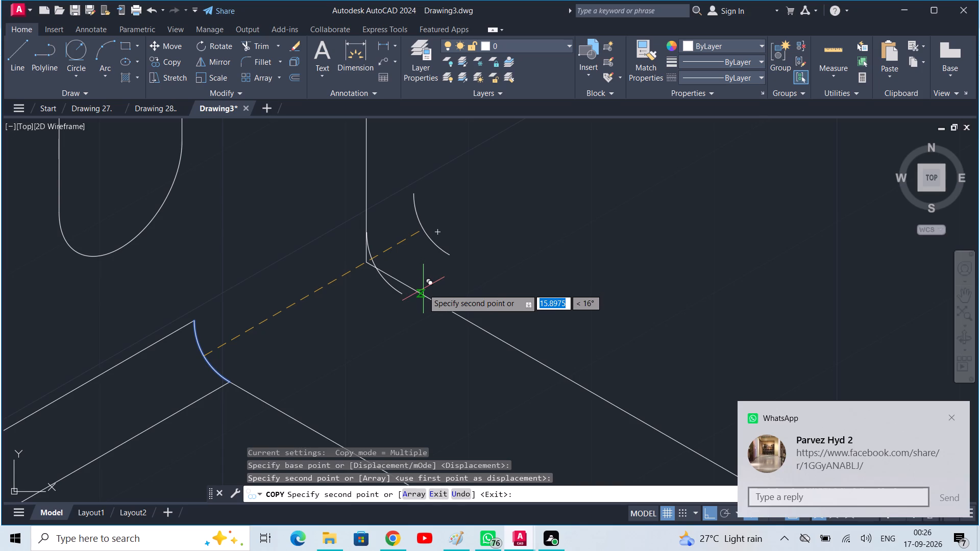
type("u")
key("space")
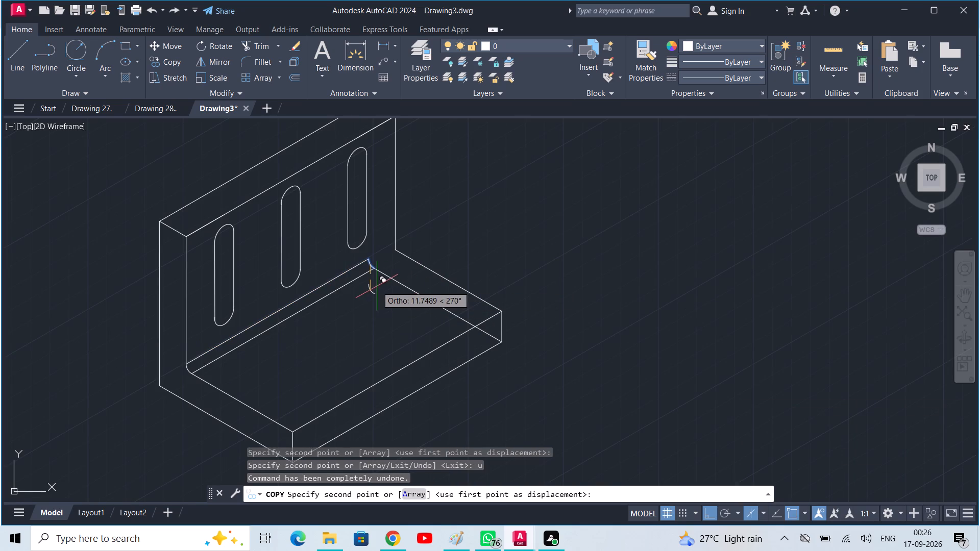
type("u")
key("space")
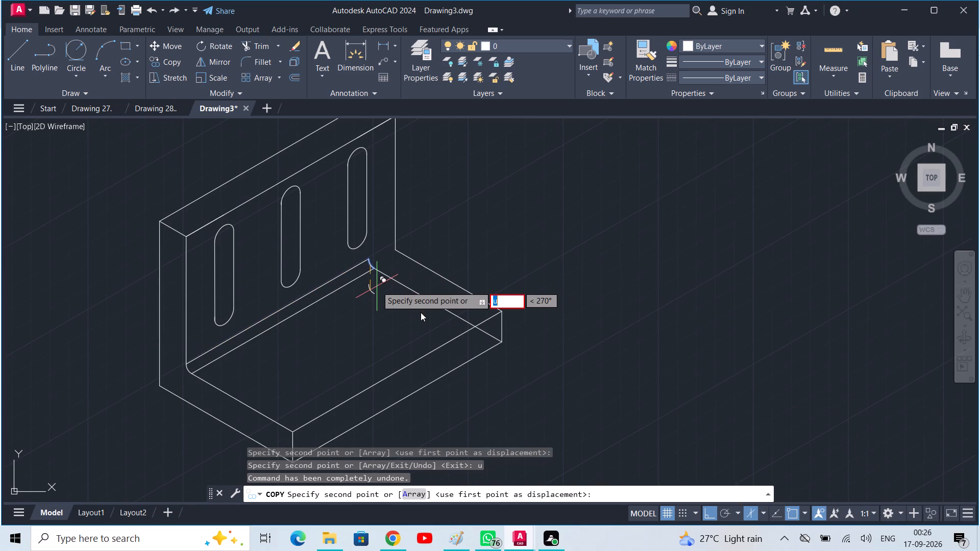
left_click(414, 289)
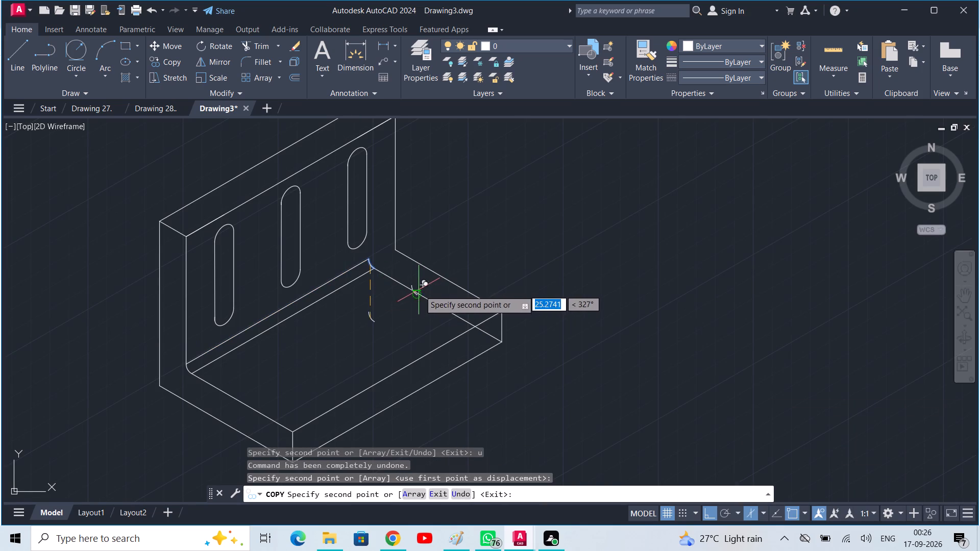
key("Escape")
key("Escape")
Erase the original arc at the fillet's far end and the base line running from it to the bracket's end corner.
scroll(369, 266, "up", 2)
left_click(368, 266)
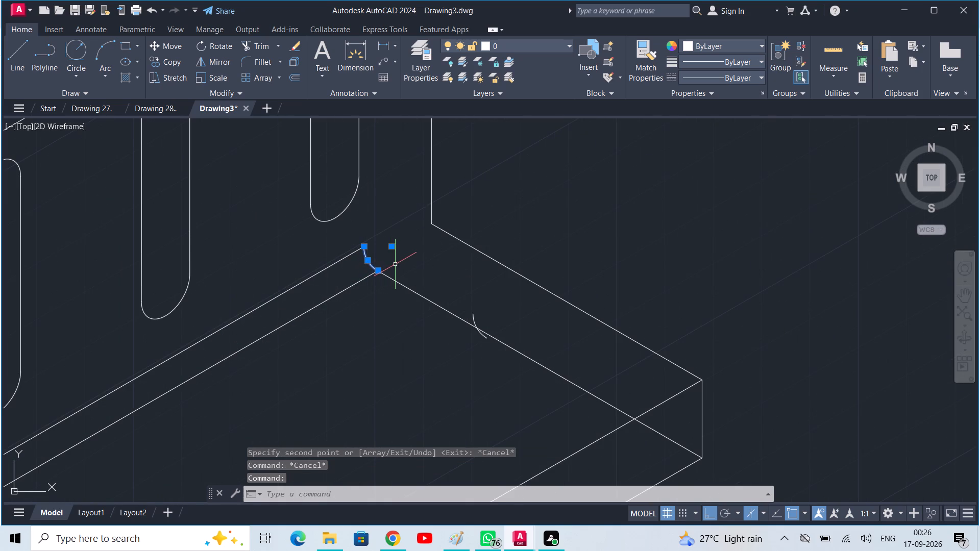
key("Delete")
left_click(427, 299)
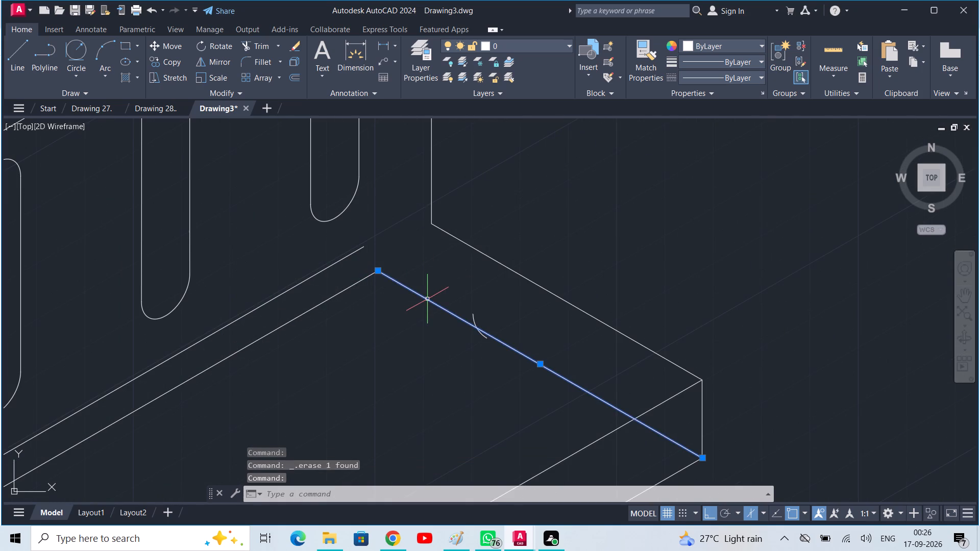
key("Delete")
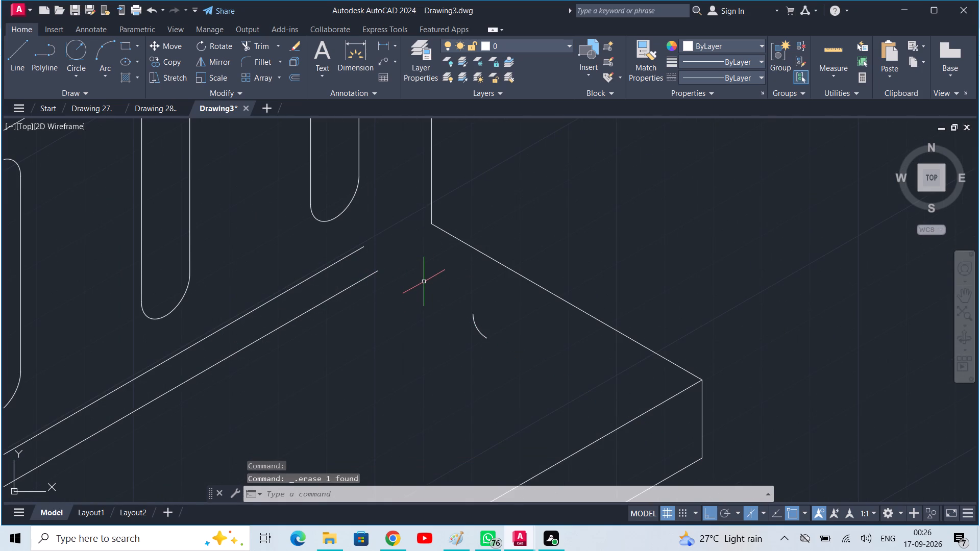
Draw two isometric lines extending both inner-corner fillet edges past the bracket's far edges.
type("l")
key("space")
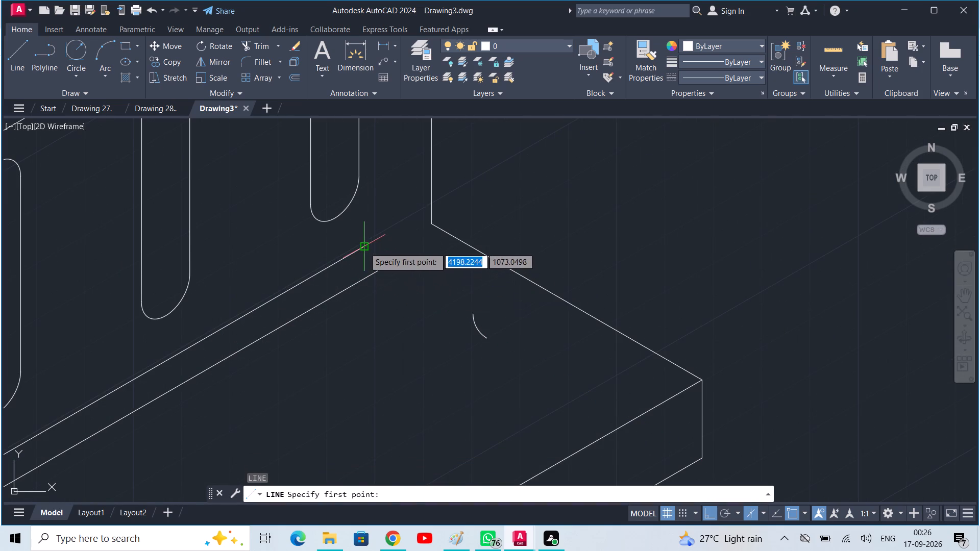
left_click(364, 247)
left_click(525, 171)
key("space")
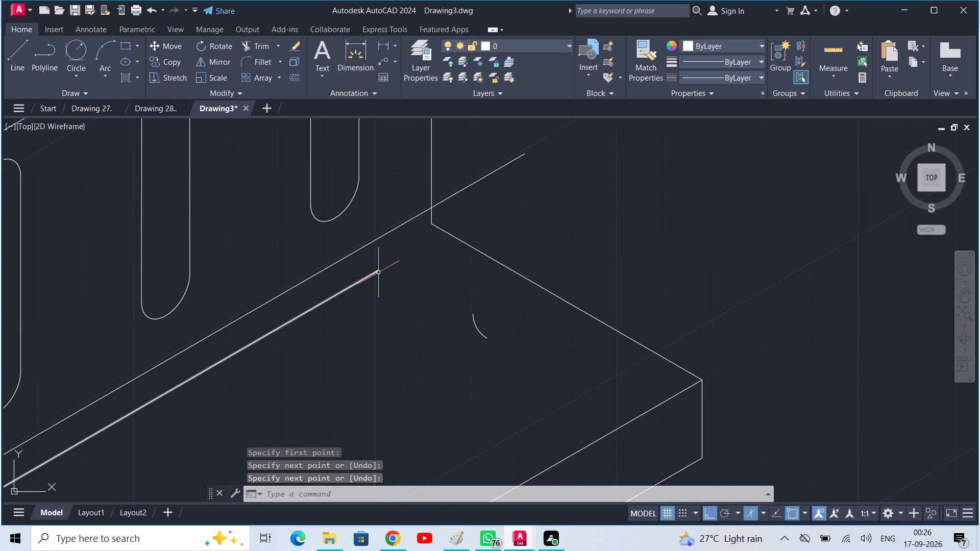
key("space")
left_click_drag(378, 272, 410, 250)
left_click(530, 196)
key("space")
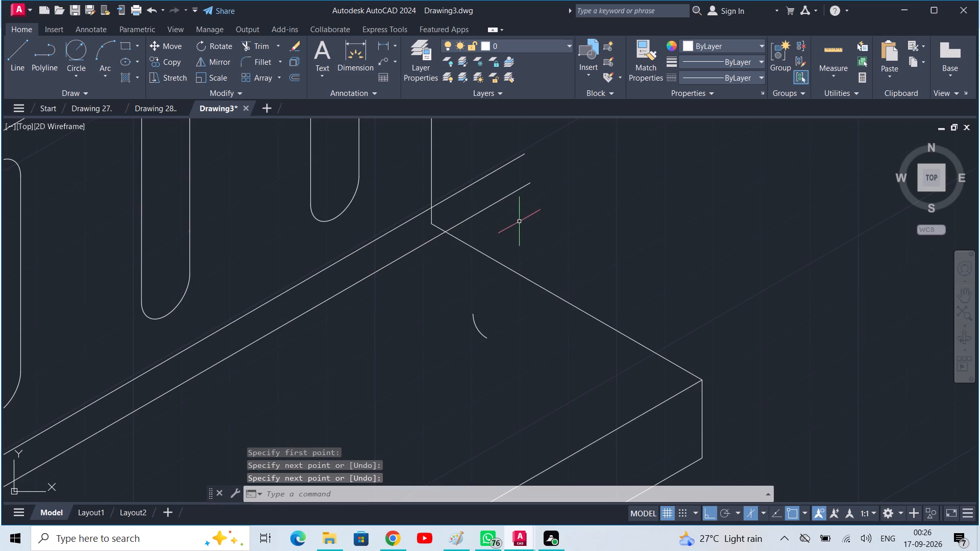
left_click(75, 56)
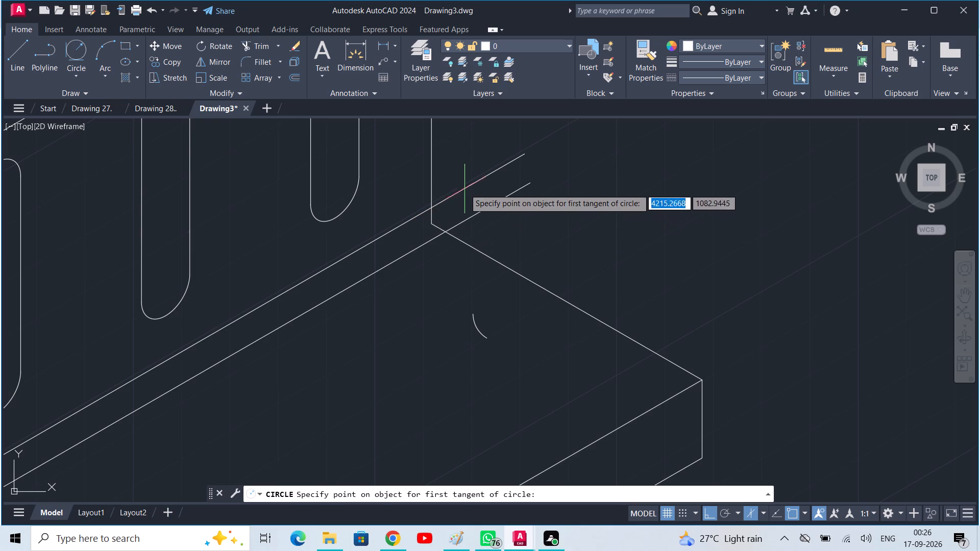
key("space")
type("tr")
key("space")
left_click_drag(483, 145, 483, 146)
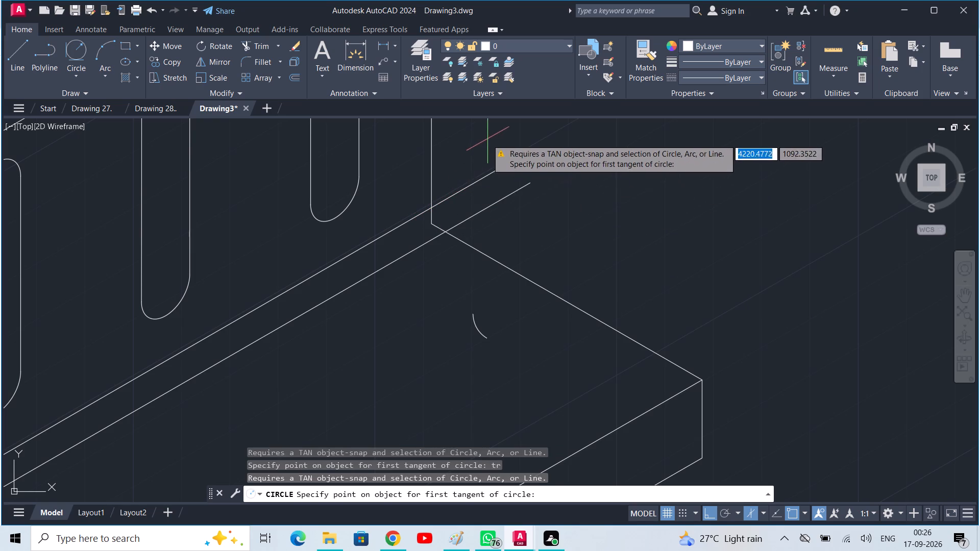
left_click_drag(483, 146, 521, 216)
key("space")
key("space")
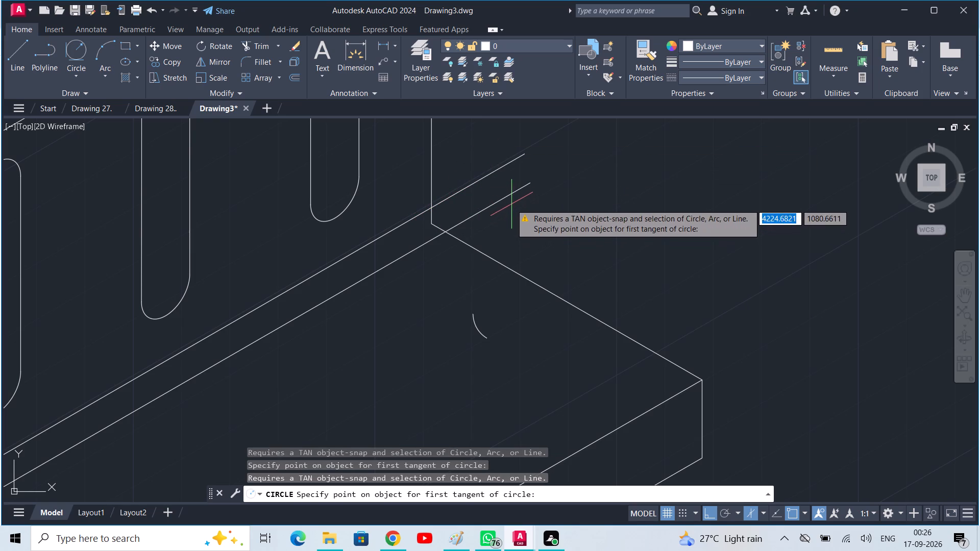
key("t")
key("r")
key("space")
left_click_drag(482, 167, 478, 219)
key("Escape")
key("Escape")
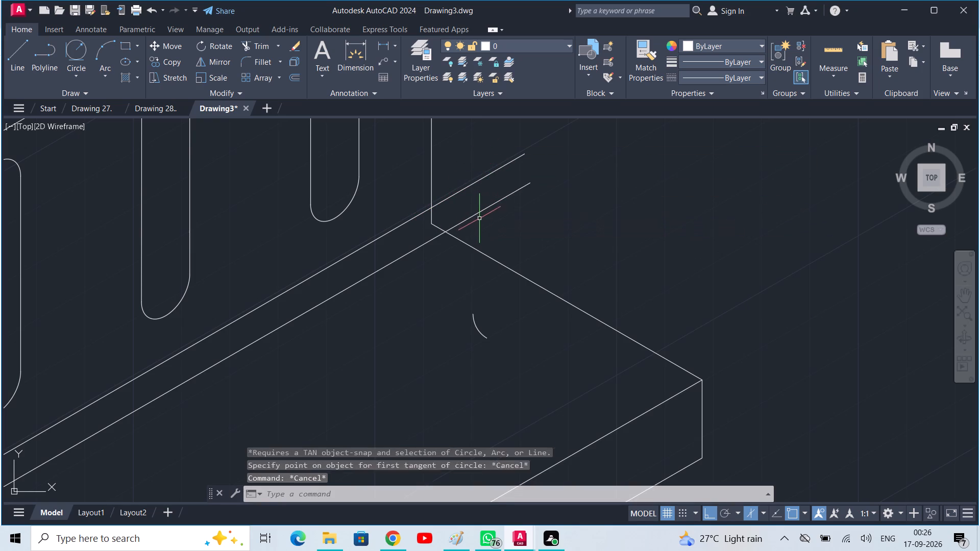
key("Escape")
Trim both fillet edge extensions back to the bracket's far edges and remove the stray arc copy on the base.
key("t")
key("r")
key("space")
left_click_drag(476, 173, 490, 260)
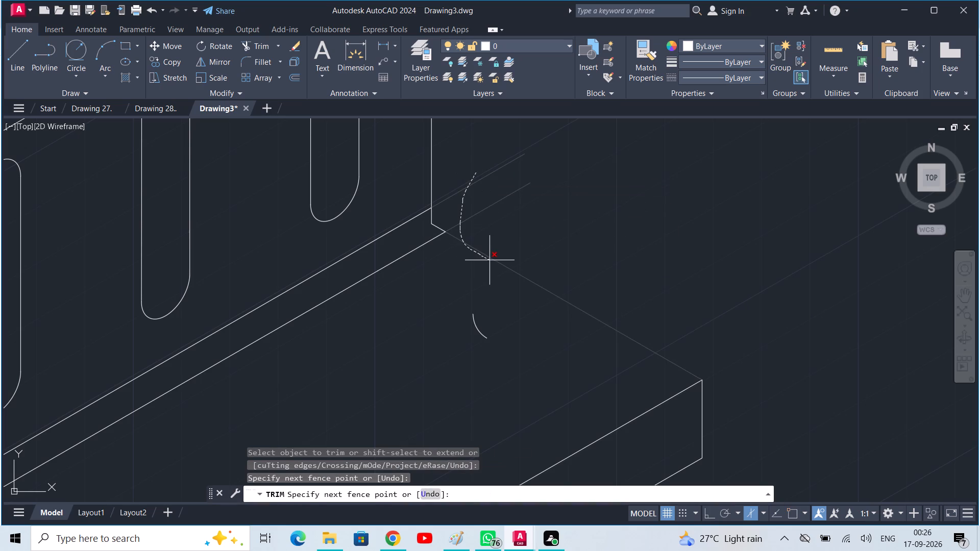
left_click_drag(490, 260, 486, 231)
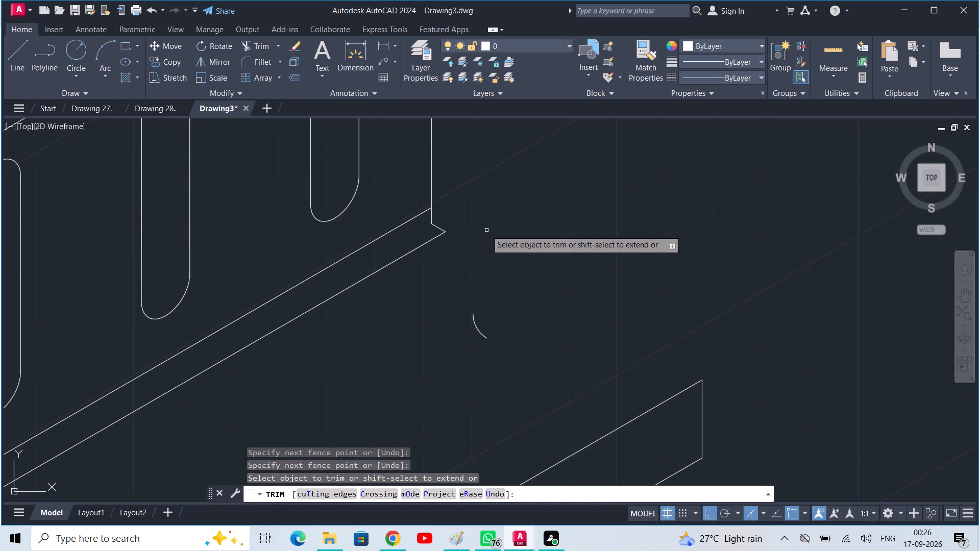
type("u")
key("space")
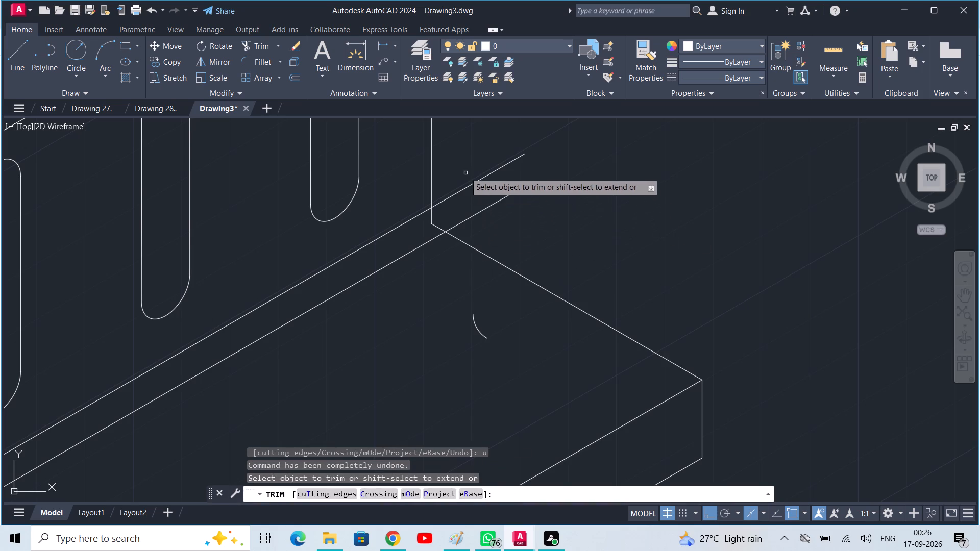
left_click_drag(461, 161, 520, 235)
left_click_drag(483, 321, 466, 349)
key("Escape")
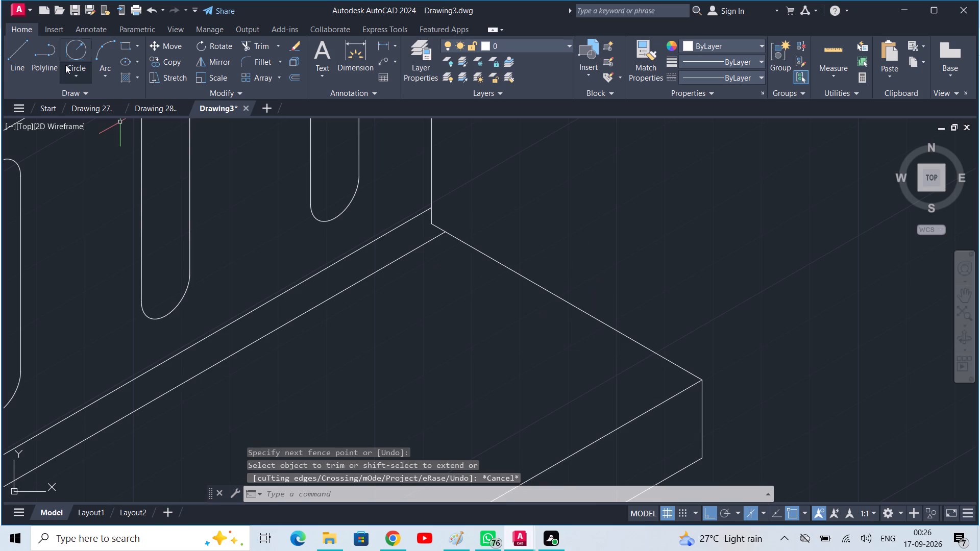
Draw a radius 5 circle tangent to the upright's far vertical edge and the base's far sloping edge.
left_click(74, 46)
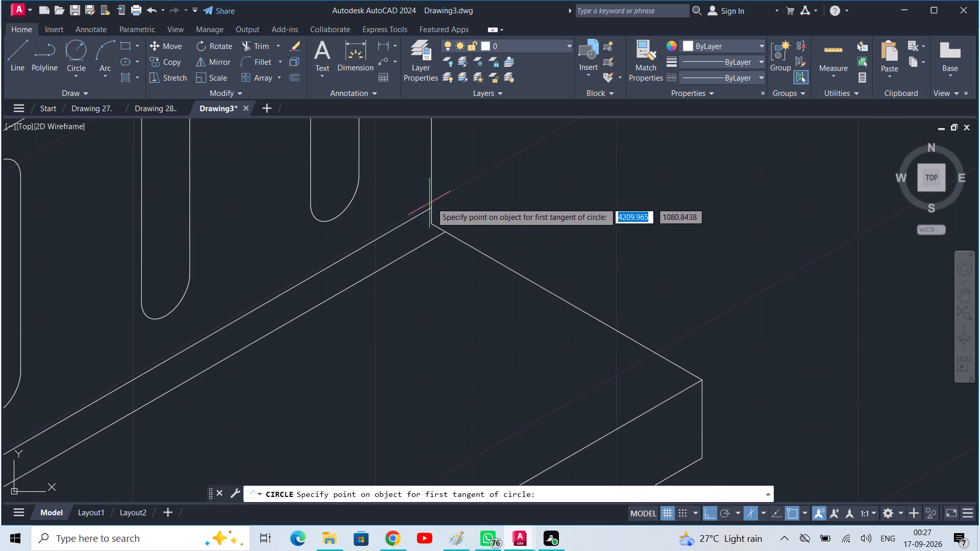
left_click(433, 201)
left_click(446, 230)
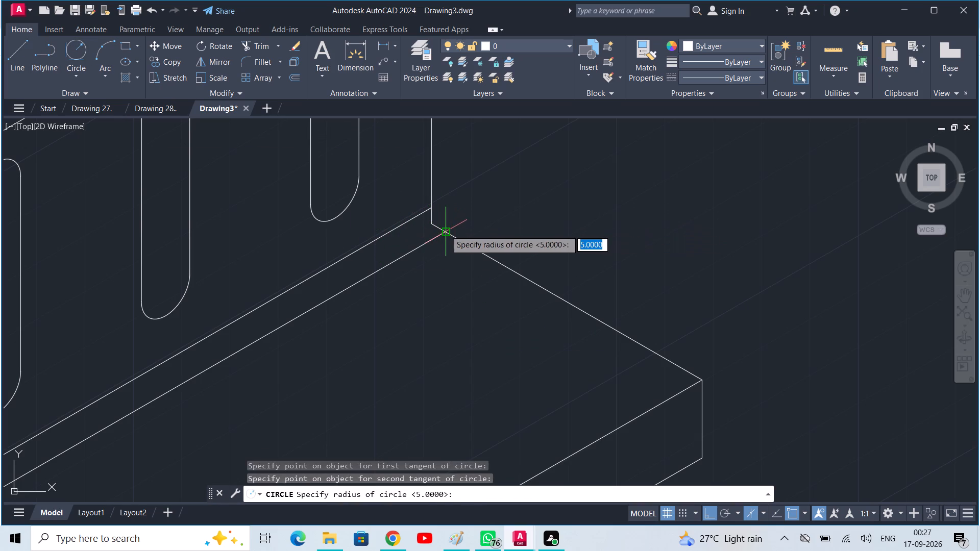
key("5")
key("Return")
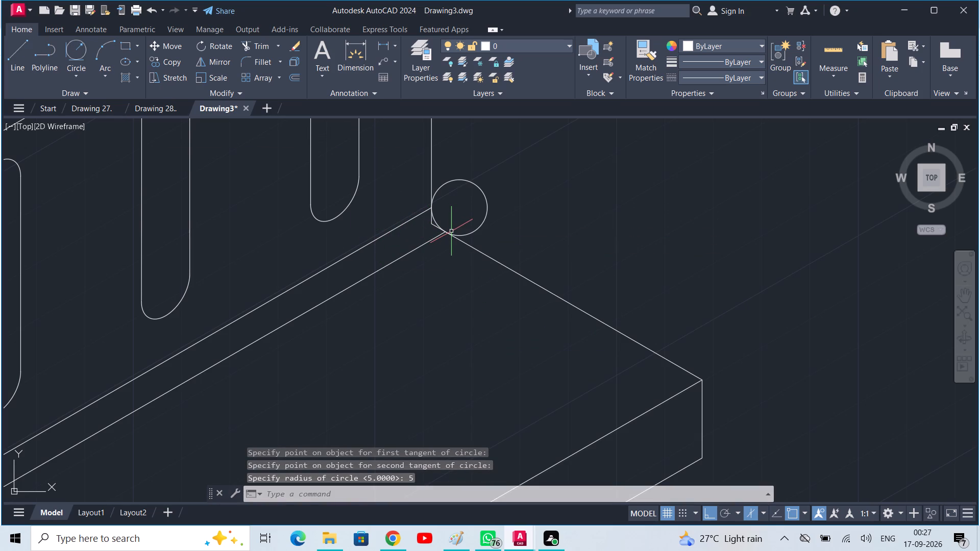
Trim the radius 5 circle to an arc and remove the sharp corner stubs behind it at the far end.
type("tr")
key("space")
left_click_drag(457, 169, 459, 194)
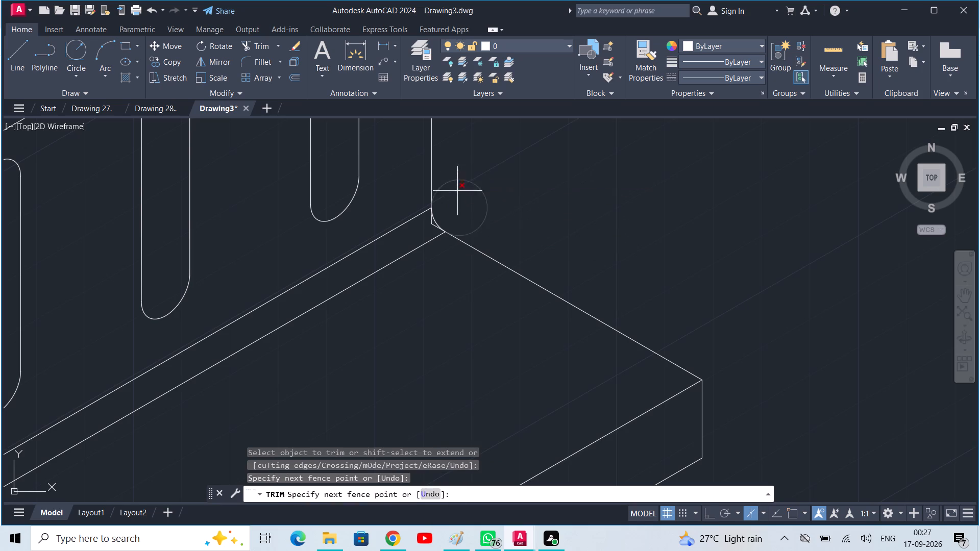
left_click_drag(459, 194, 495, 223)
scroll(410, 228, "up", 3)
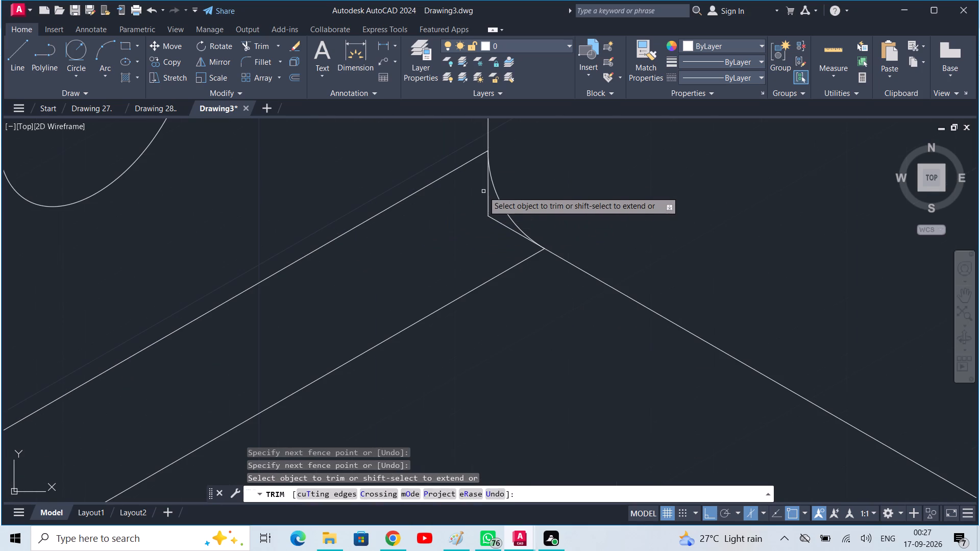
left_click_drag(484, 181, 508, 233)
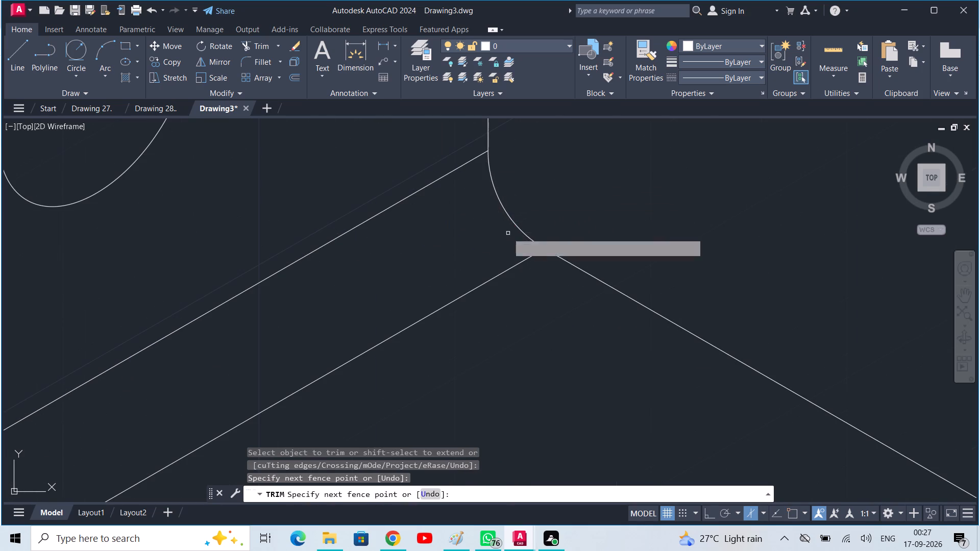
Examine the whole bracket outline, including the far inner corner, the slots and the base's front corner.
scroll(494, 218, "down", 3)
scroll(487, 337, "down", 2)
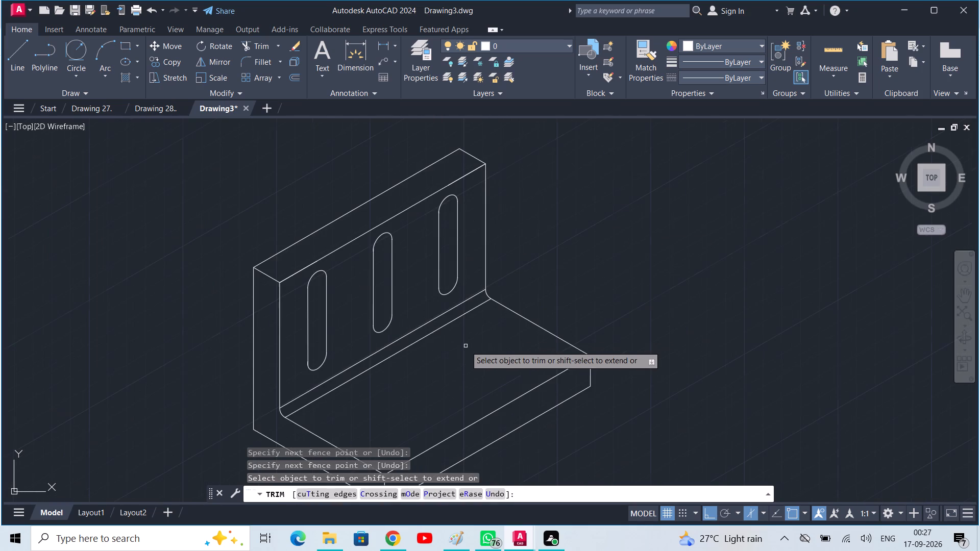
middle_click_drag(464, 358, 494, 319)
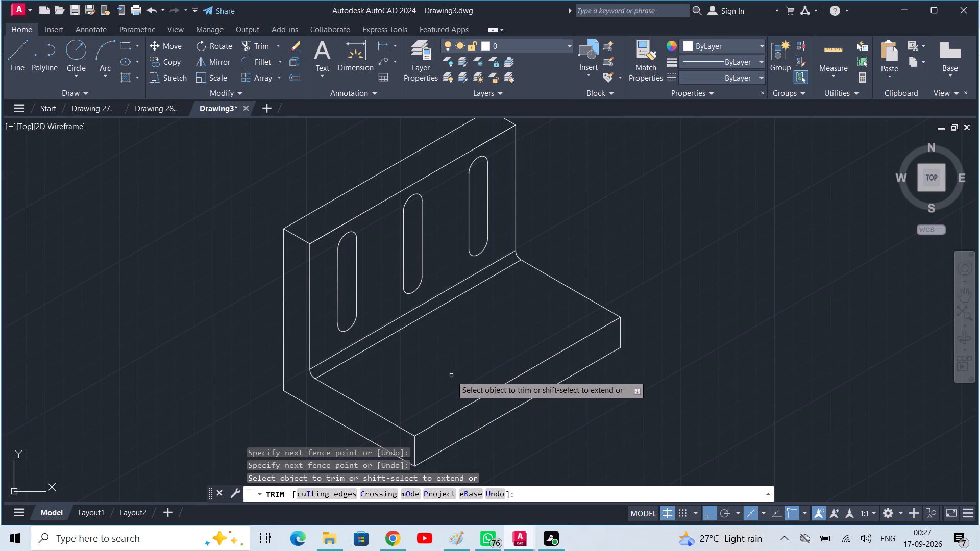
middle_click_drag(435, 393, 387, 341)
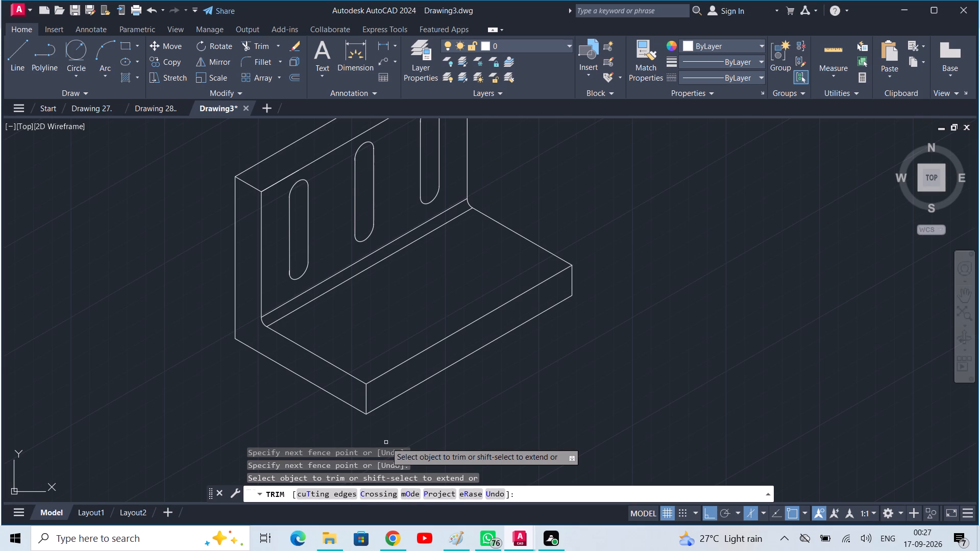
scroll(386, 442, "down", 1)
middle_click_drag(386, 442, 358, 417)
scroll(354, 414, "up", 2)
middle_click_drag(354, 414, 342, 449)
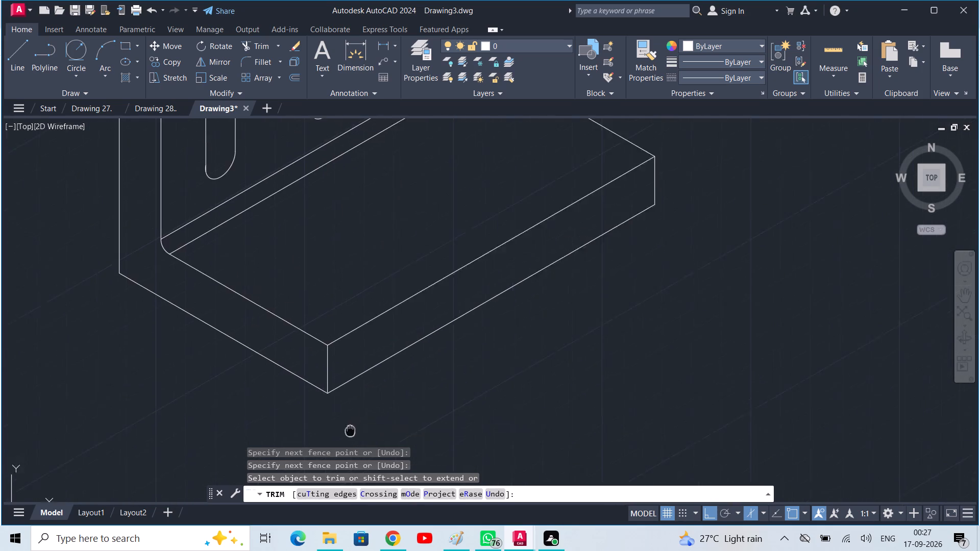
middle_click_drag(342, 449, 325, 479)
middle_click_drag(497, 373, 489, 419)
scroll(489, 415, "down", 1)
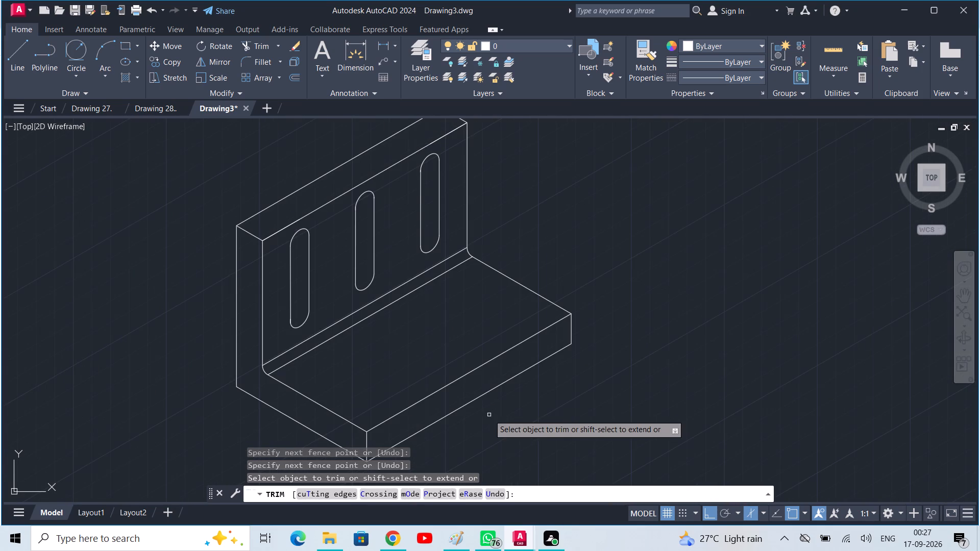
middle_click_drag(489, 414, 501, 413)
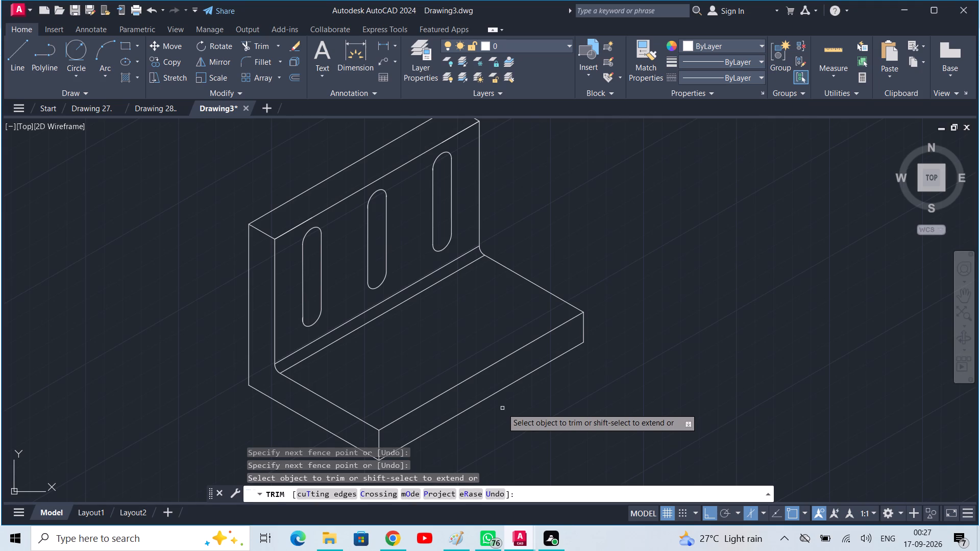
key("Escape")
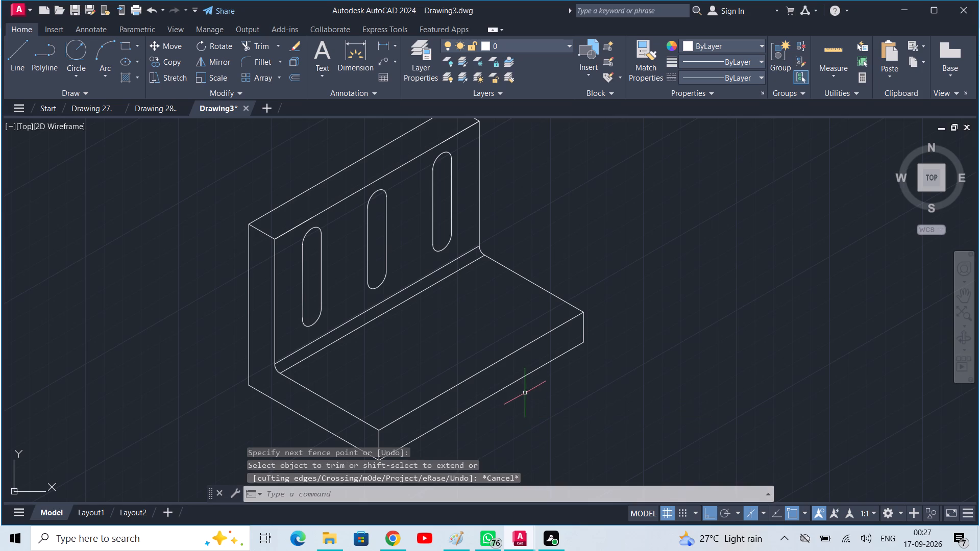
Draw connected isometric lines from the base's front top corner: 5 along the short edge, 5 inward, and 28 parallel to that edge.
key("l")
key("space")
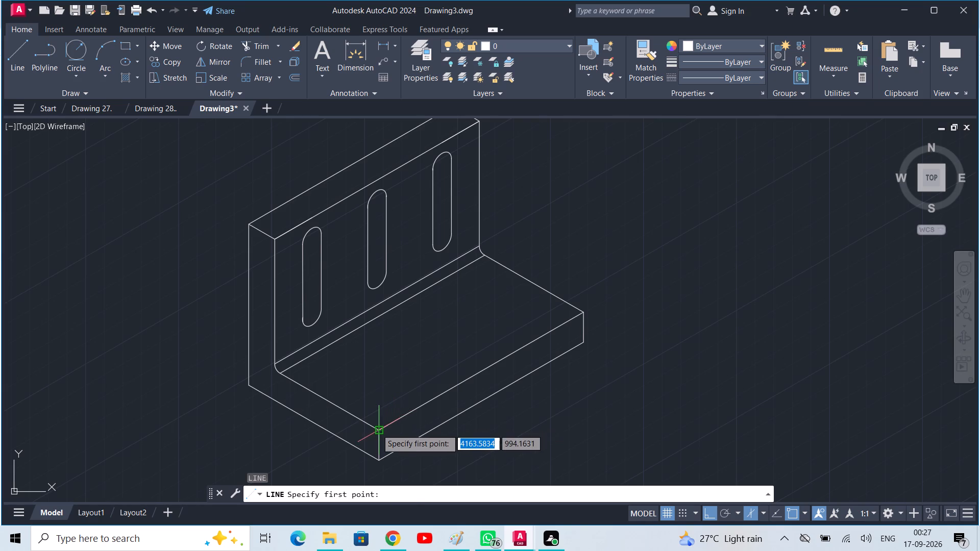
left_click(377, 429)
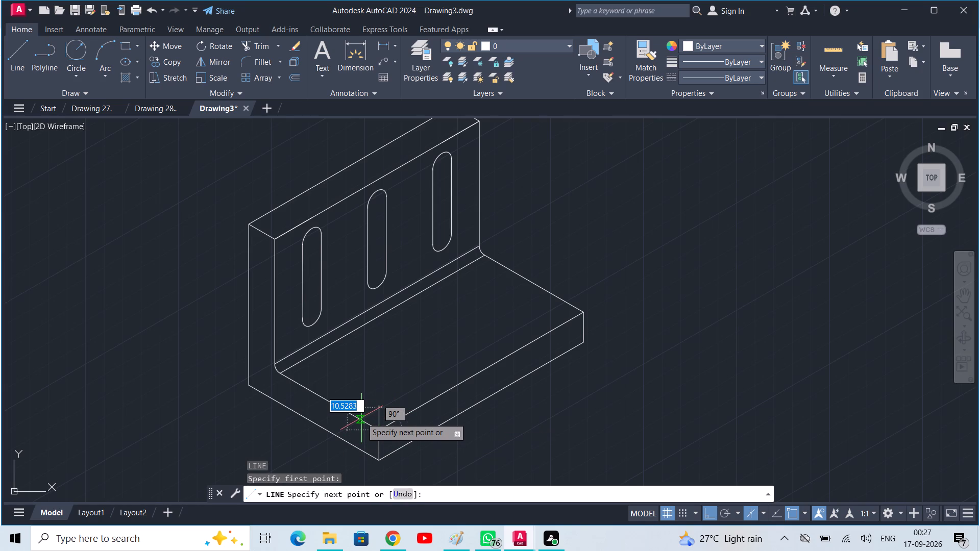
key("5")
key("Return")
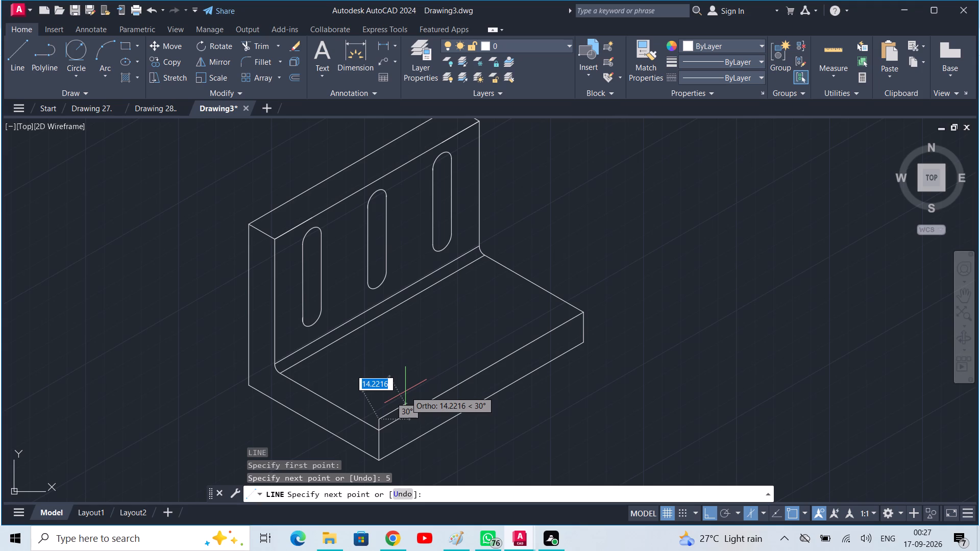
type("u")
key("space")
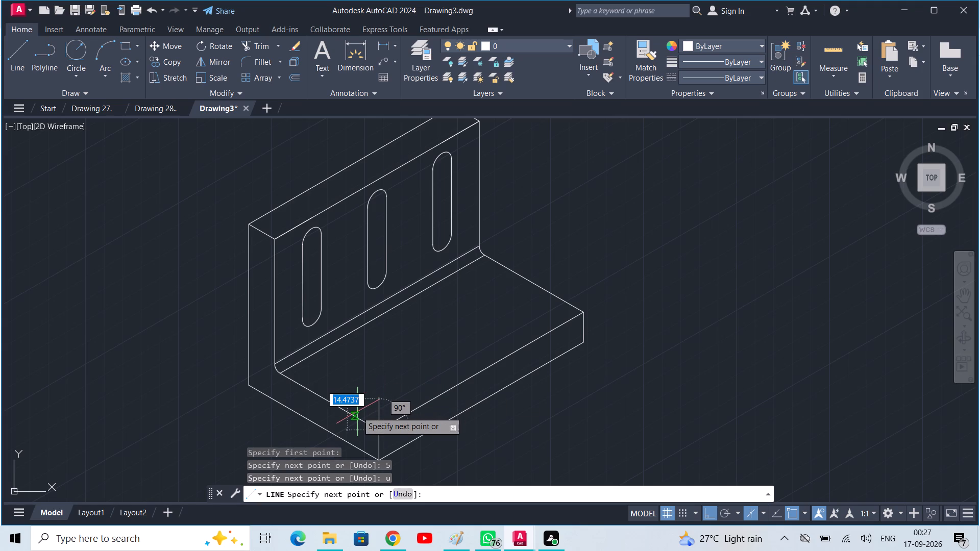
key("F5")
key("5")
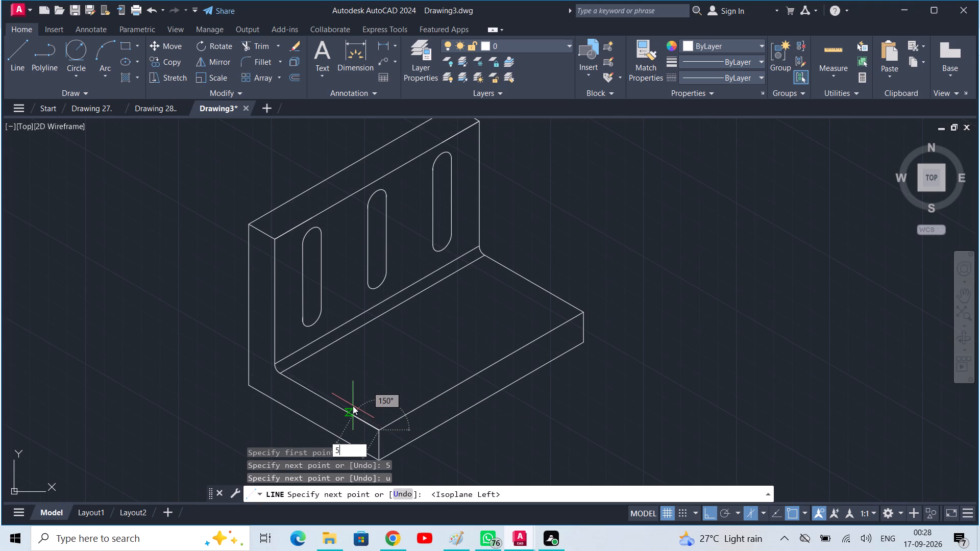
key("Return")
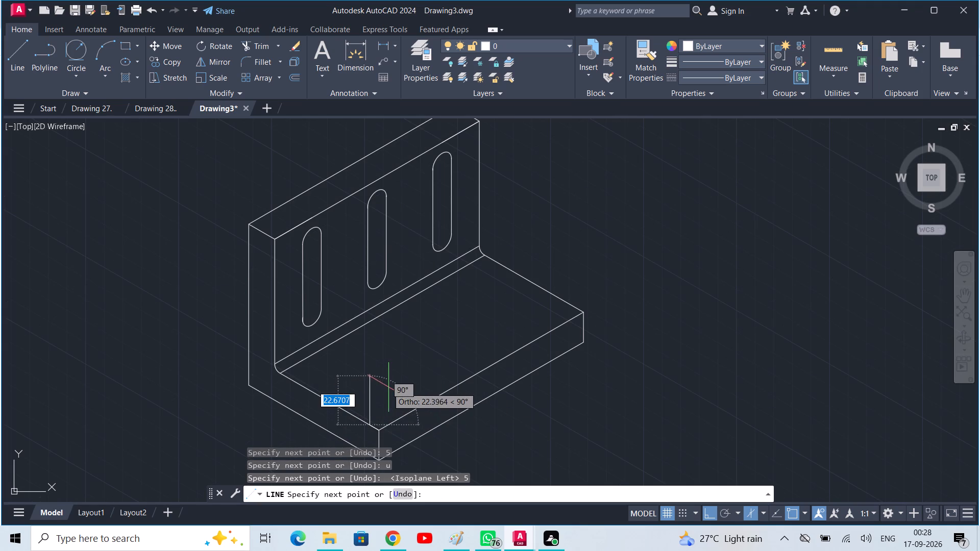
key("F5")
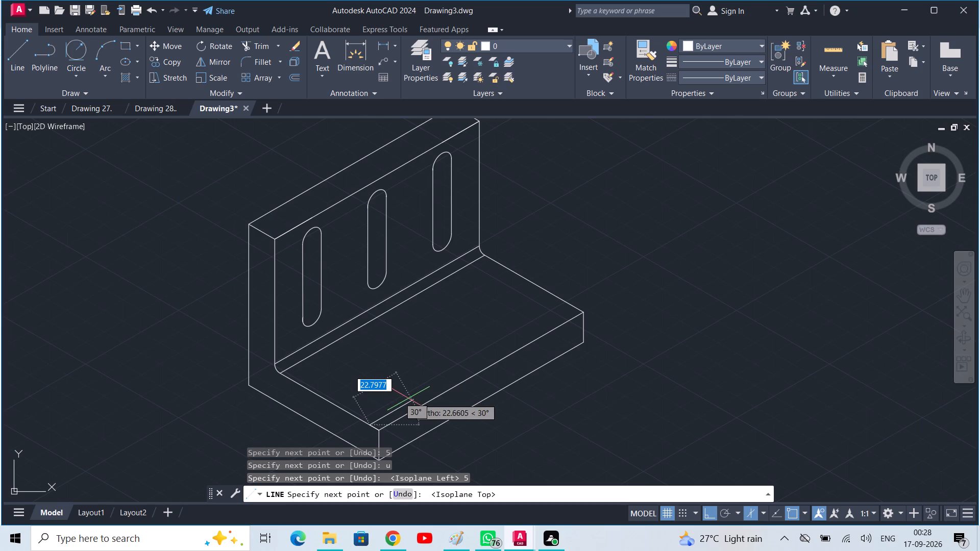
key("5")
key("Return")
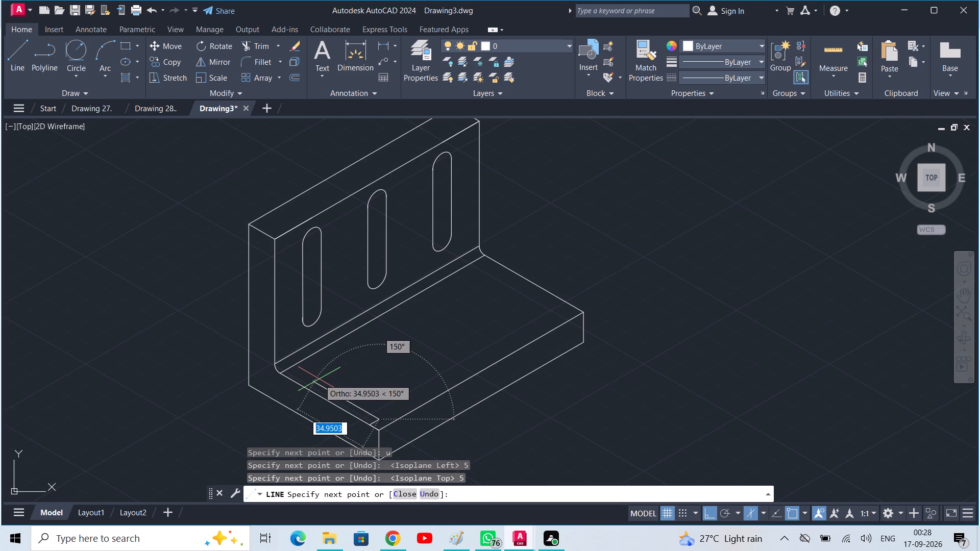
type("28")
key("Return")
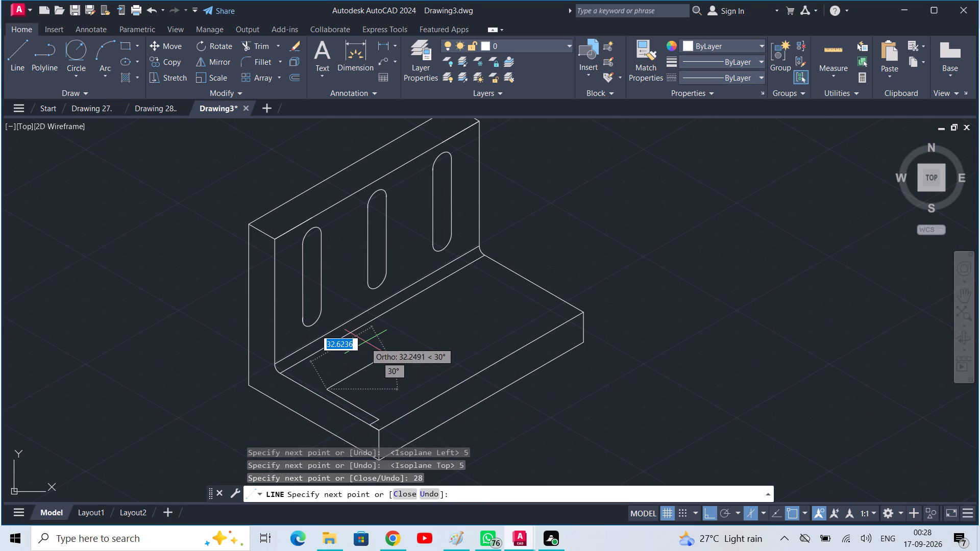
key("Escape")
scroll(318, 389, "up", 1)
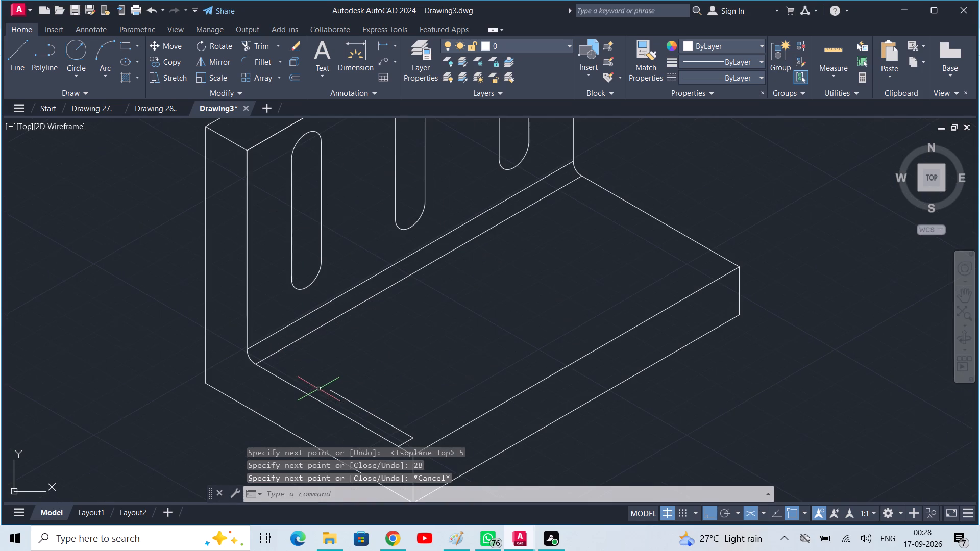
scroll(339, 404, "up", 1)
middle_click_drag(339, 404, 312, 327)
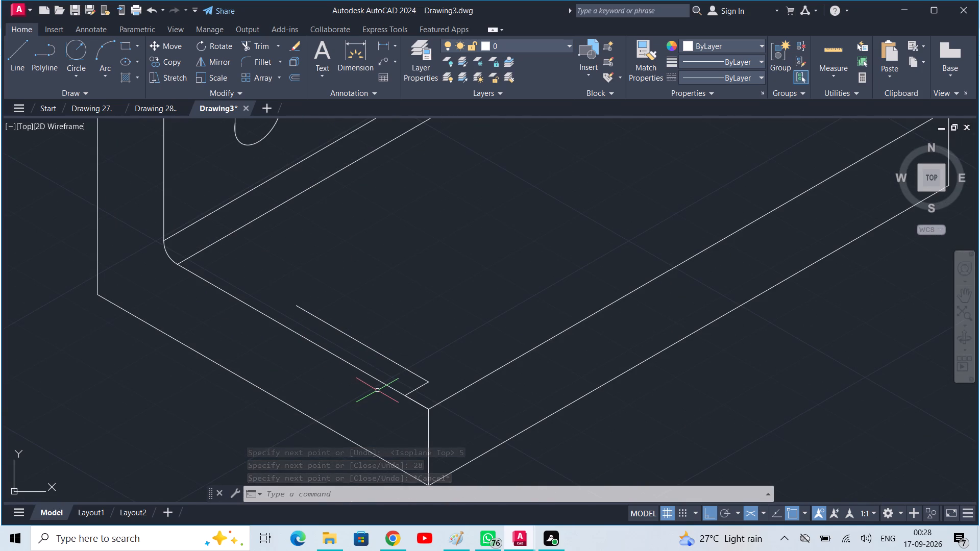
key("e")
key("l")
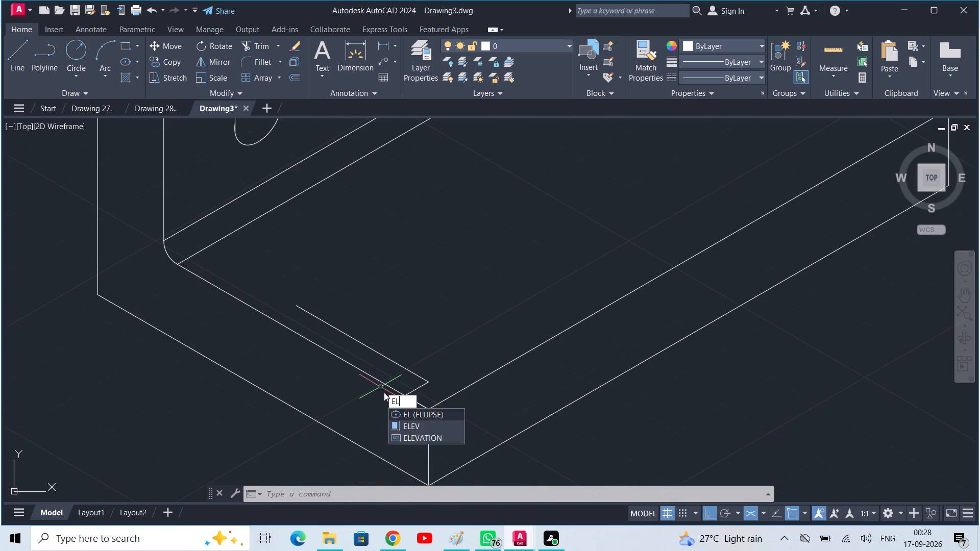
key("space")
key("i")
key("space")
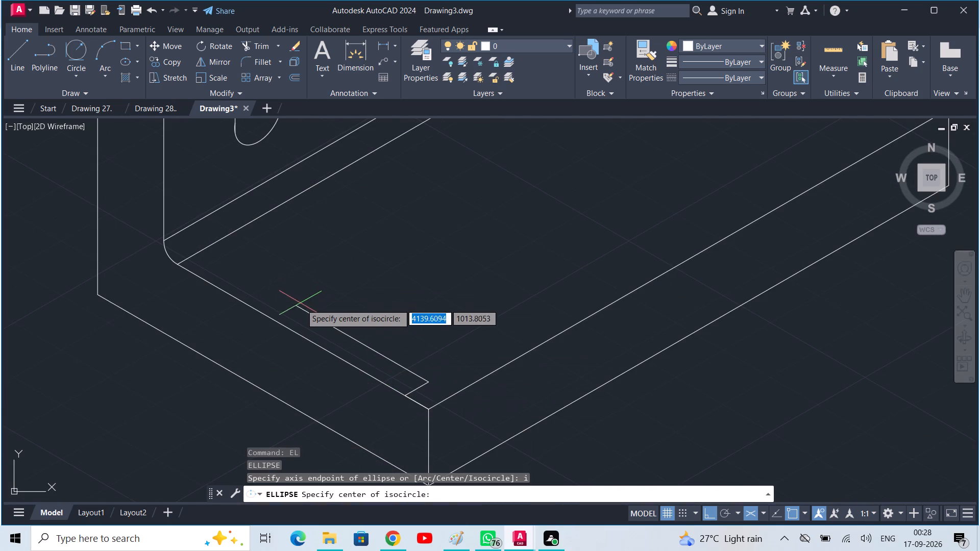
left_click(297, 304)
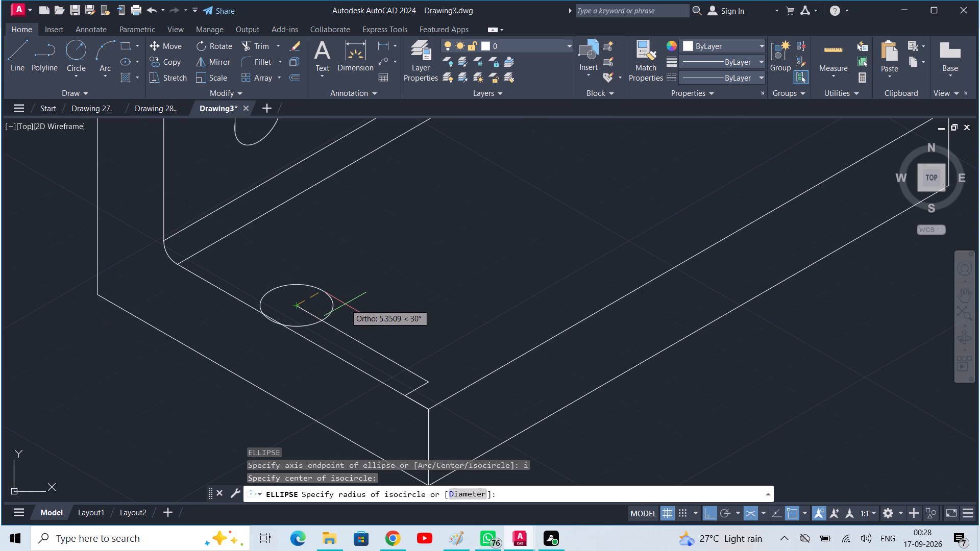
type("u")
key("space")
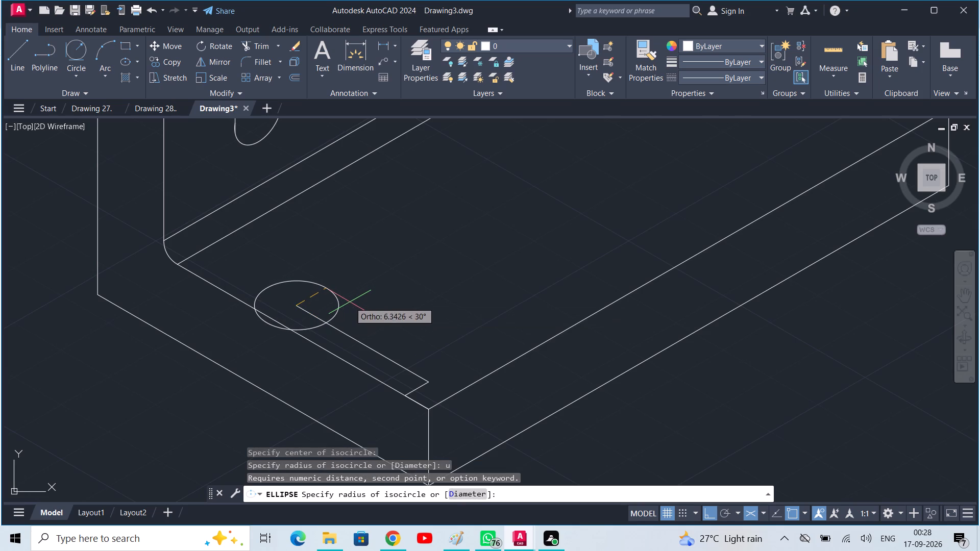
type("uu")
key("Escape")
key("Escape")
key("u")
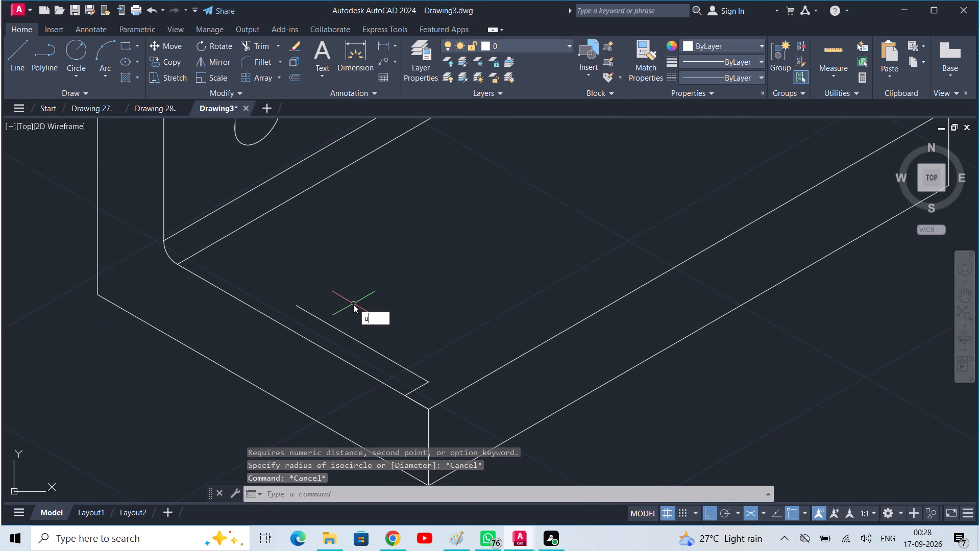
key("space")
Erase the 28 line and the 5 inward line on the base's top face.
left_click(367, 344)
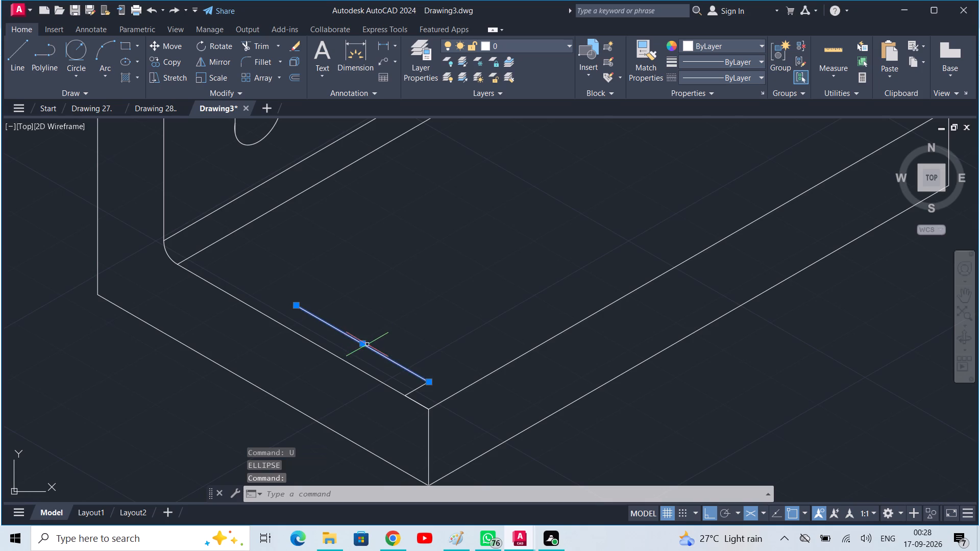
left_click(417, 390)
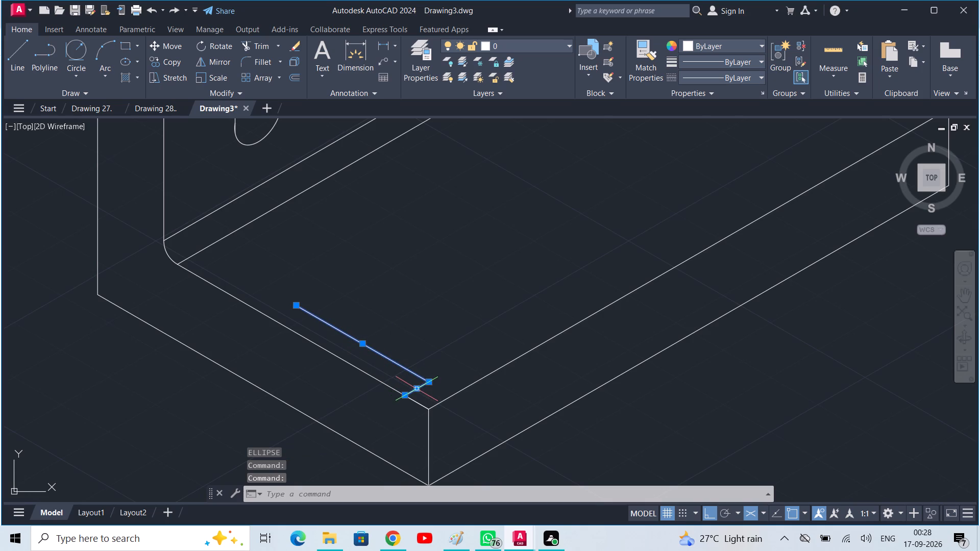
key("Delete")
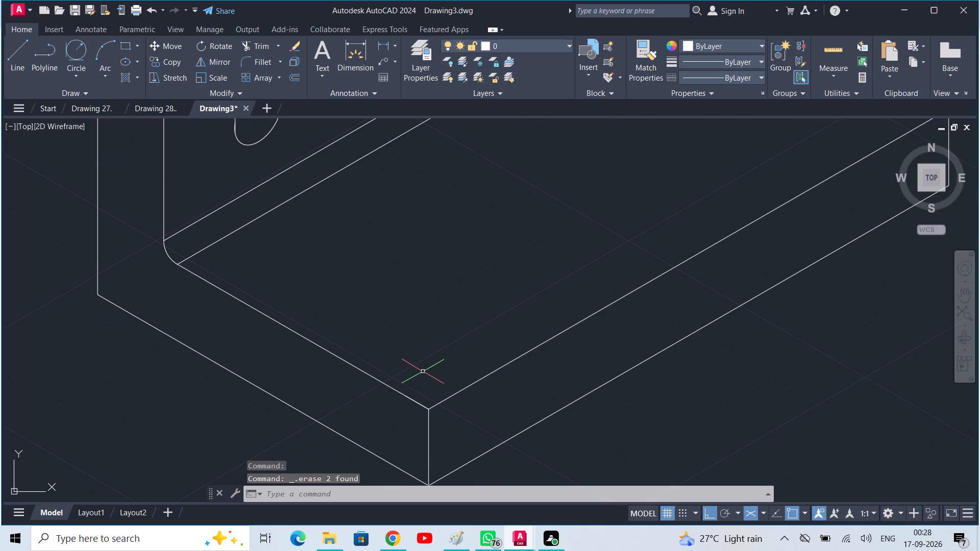
Draw connected lines from the base's front top corner: 15 along the long edge, then 15 and 28 inward parallel to the short edge.
type("l")
key("space")
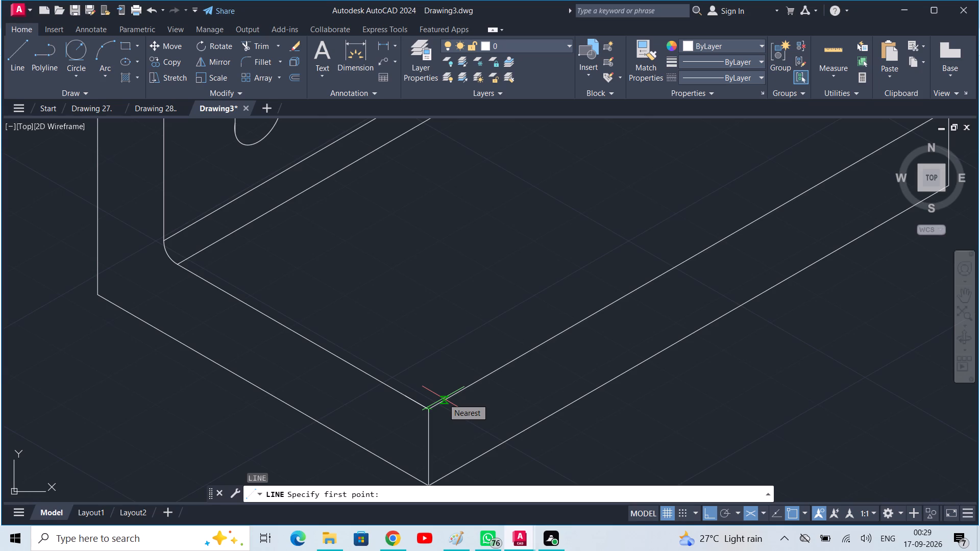
left_click(425, 407)
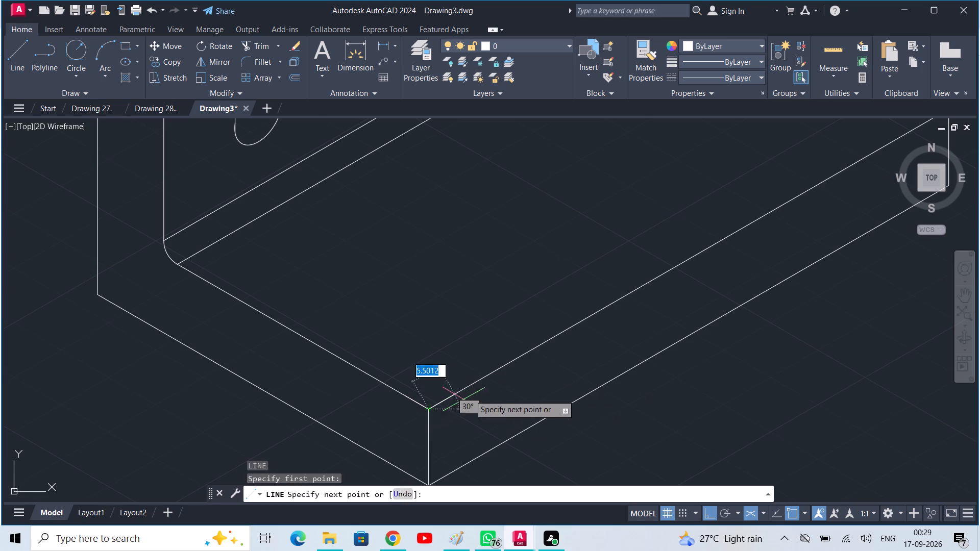
type("15")
key("Return")
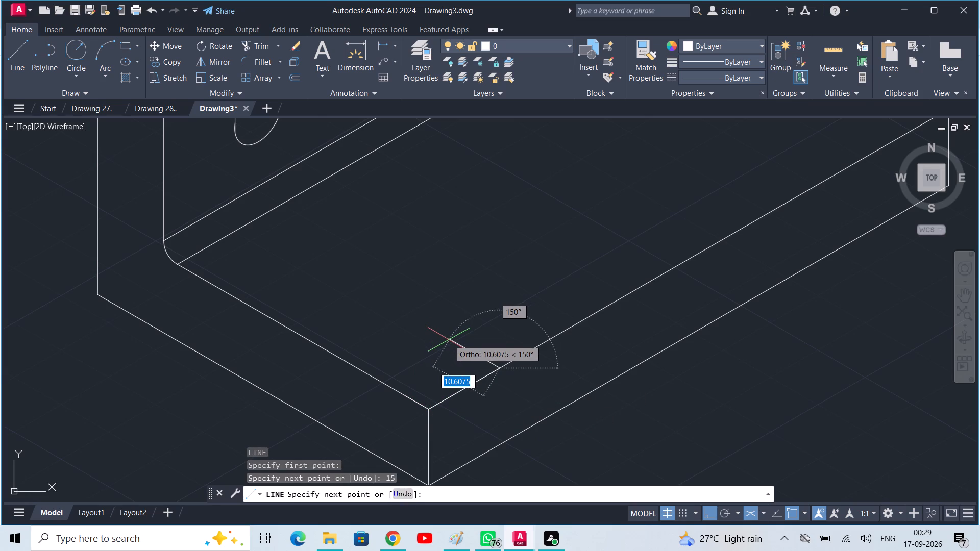
type("15")
key("Return")
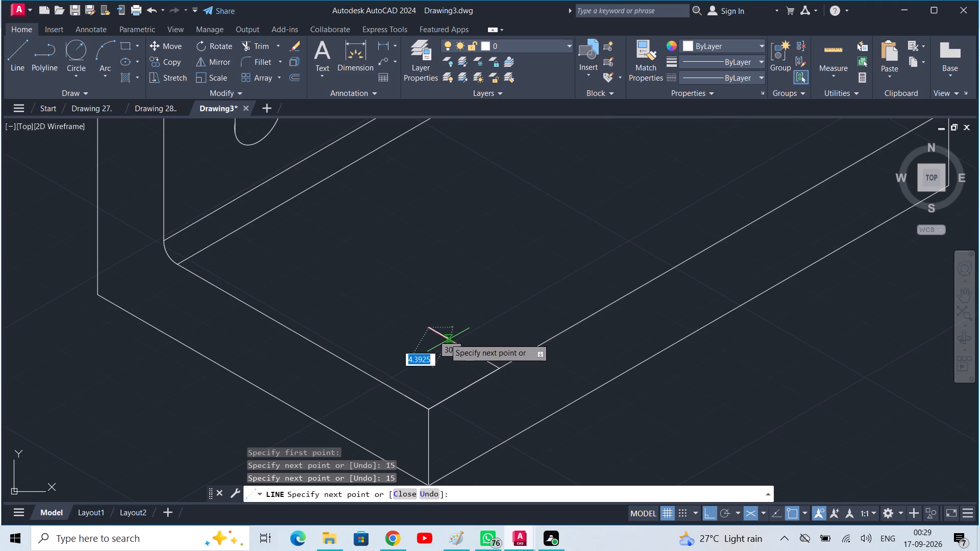
type("28")
key("Return")
key("Escape")
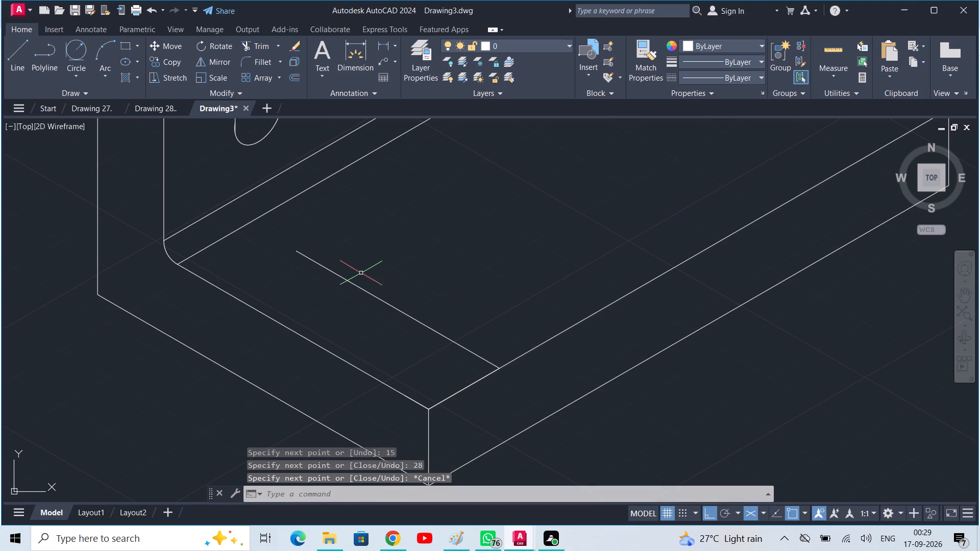
Draw a radius 7 isometric circle centred on the inner end of the construction line on the base's top face.
key("e")
key("l")
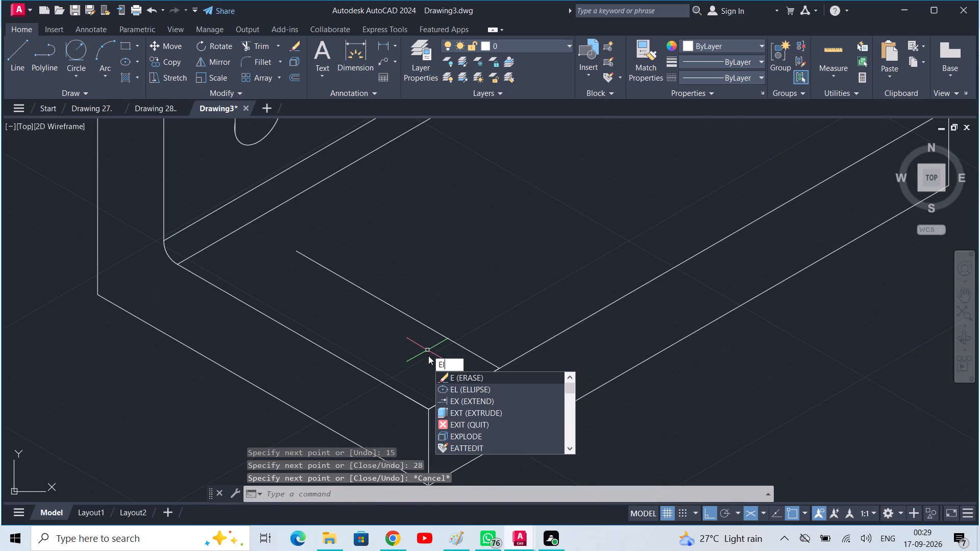
key("space")
type("i")
key("space")
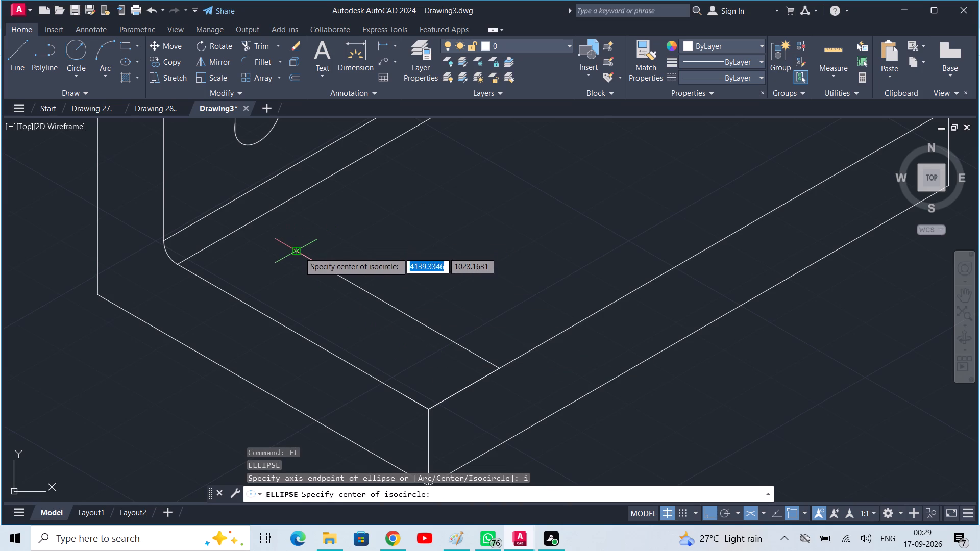
left_click(299, 252)
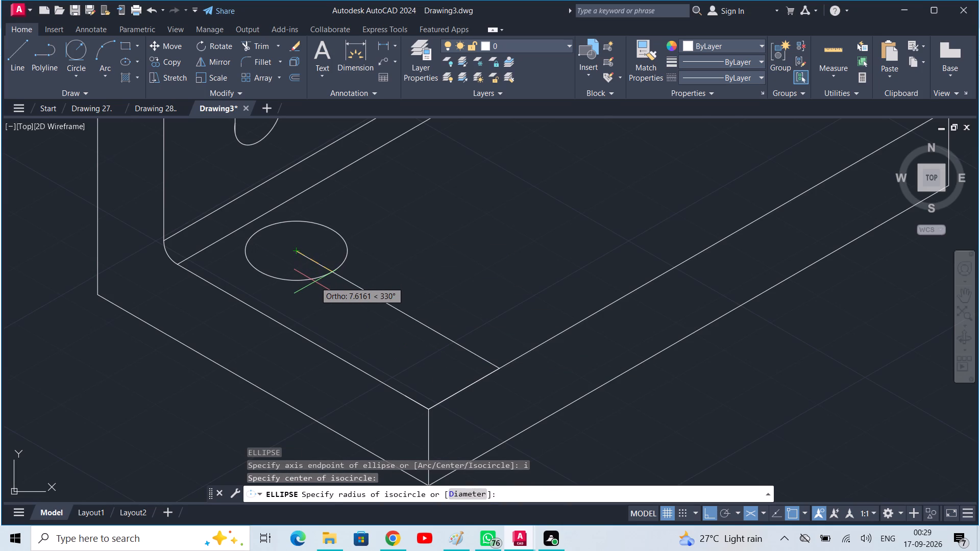
key("7")
key("Return")
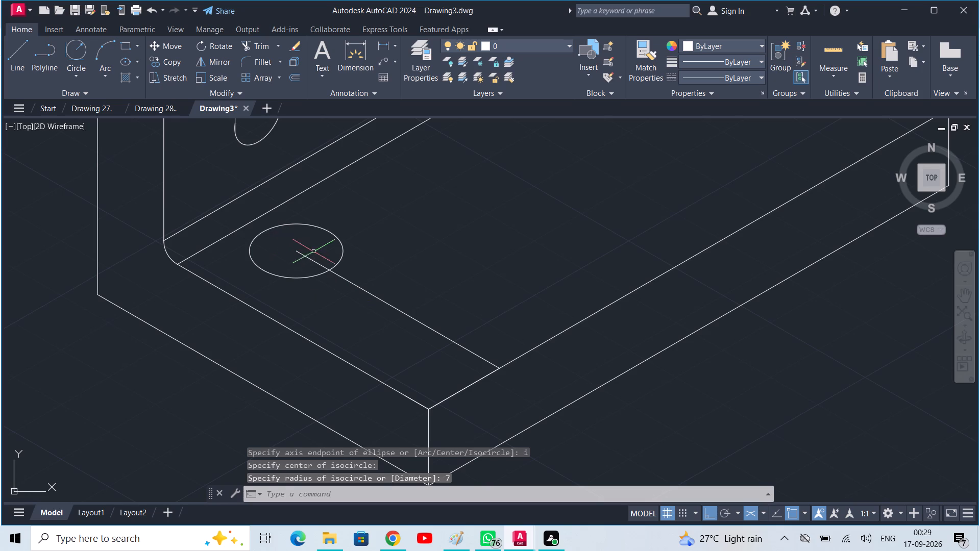
Copy the isometric circle 28 along the construction line toward the base's front long edge.
left_click(314, 274)
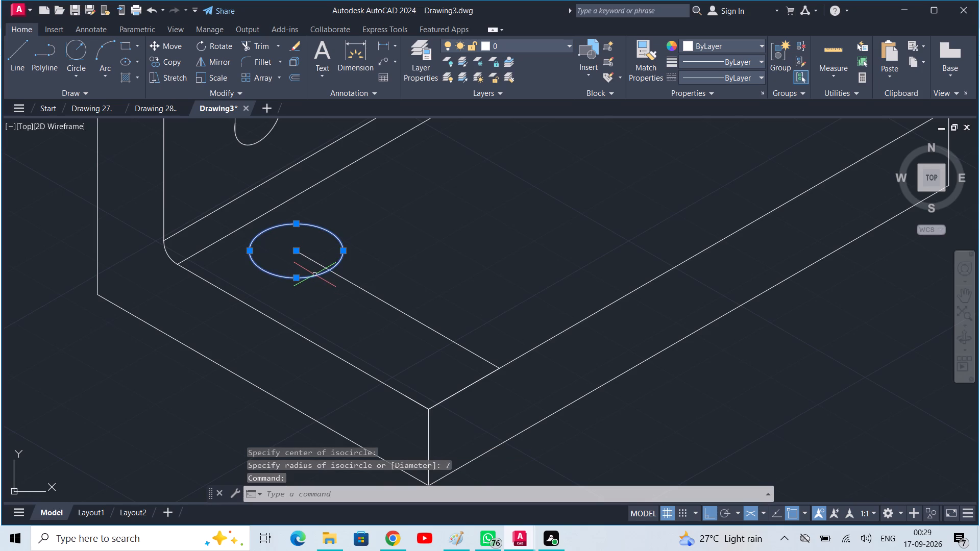
key("c")
key("o")
key("space")
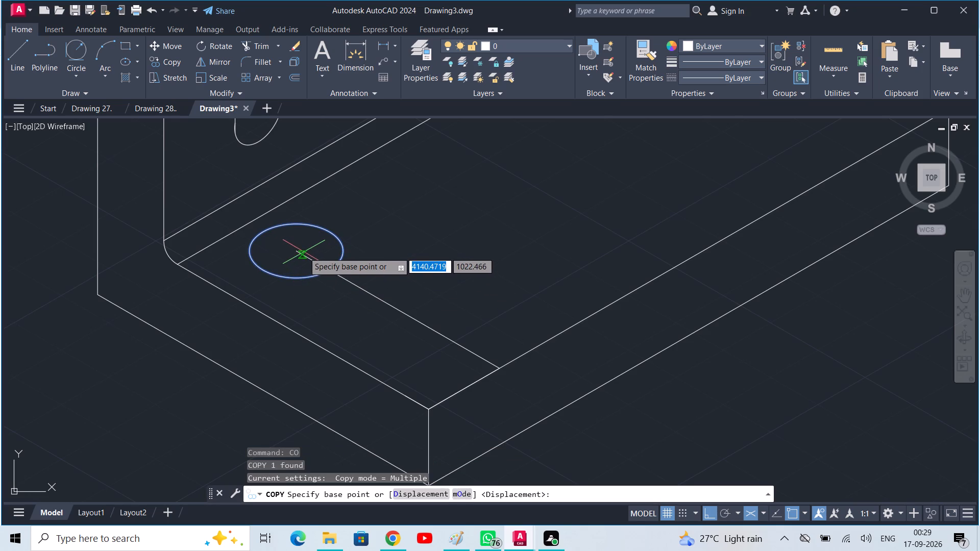
left_click(299, 252)
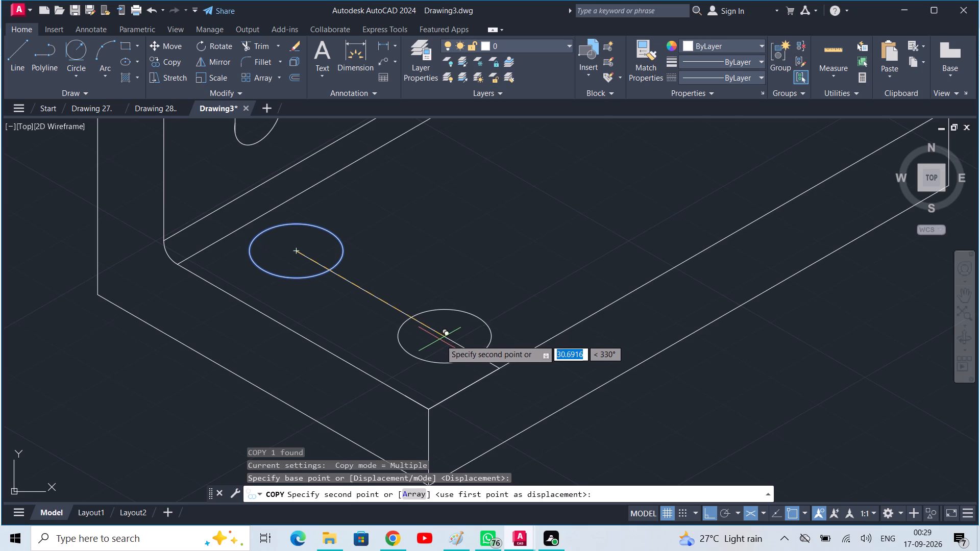
scroll(440, 341, "up", 4)
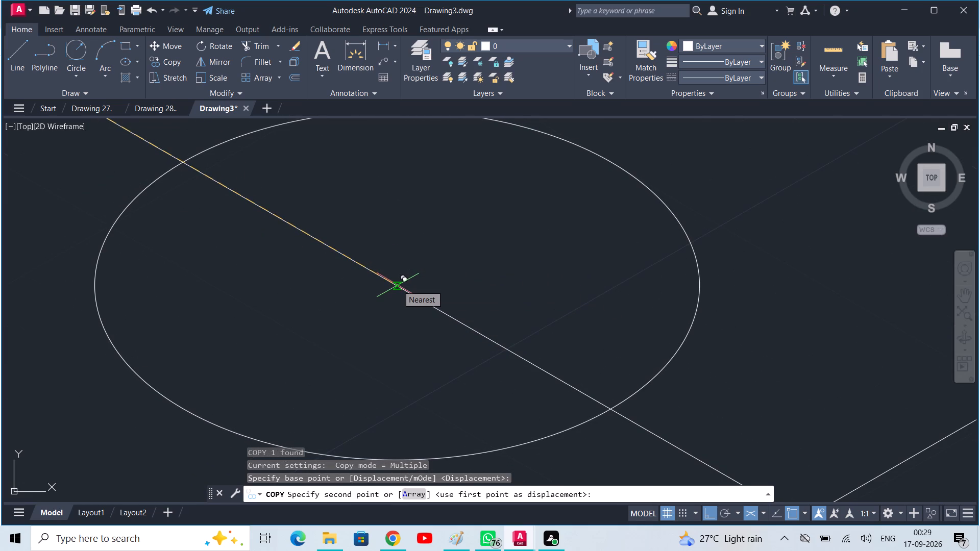
type("28")
key("Return")
key("Escape")
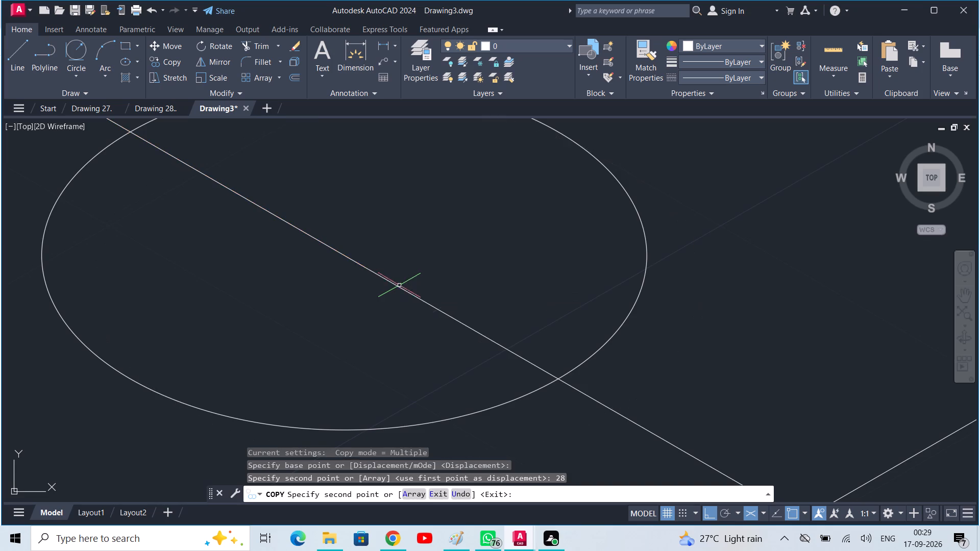
Copy both isometric circles 80 along the base's long edge toward its far end.
scroll(472, 326, "down", 3)
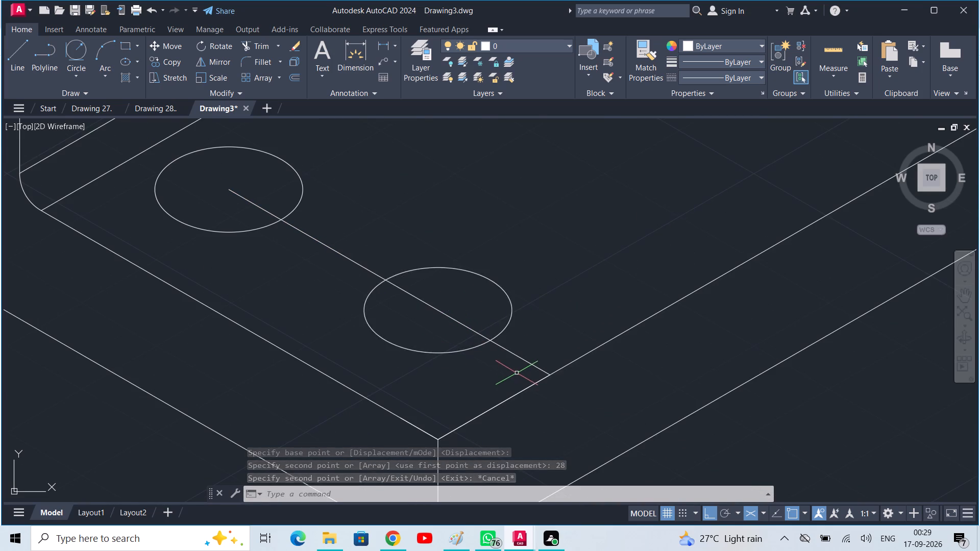
scroll(517, 372, "down", 1)
middle_click_drag(517, 372, 445, 404)
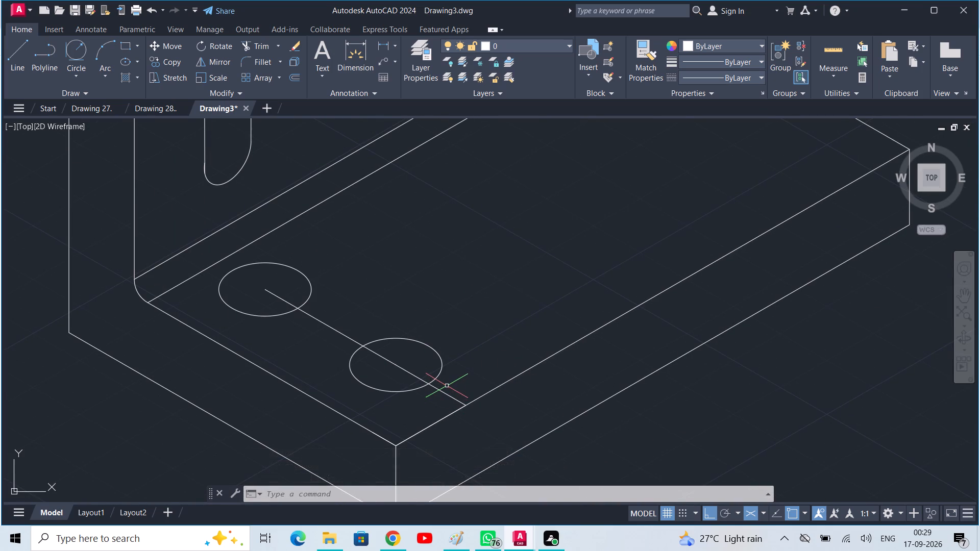
left_click(439, 353)
left_click(306, 279)
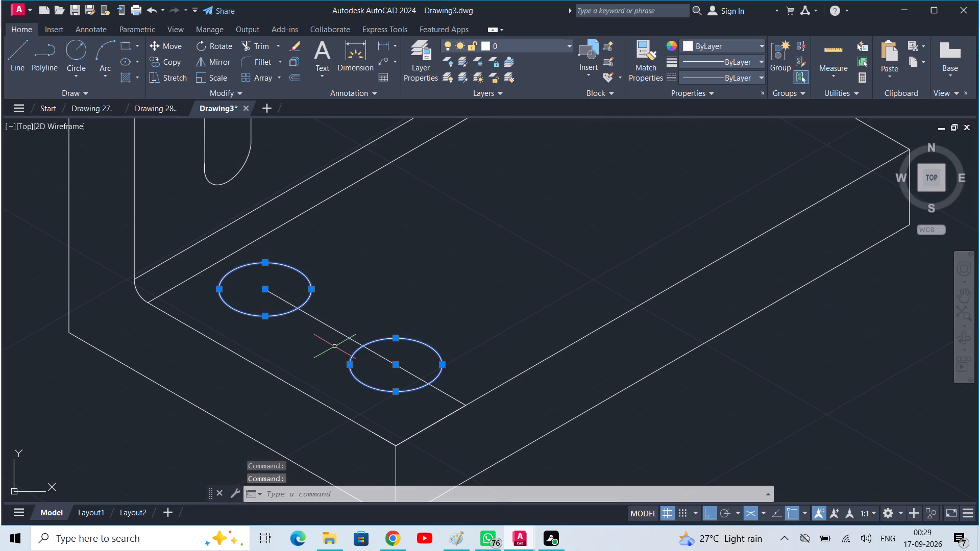
key("c")
key("o")
key("space")
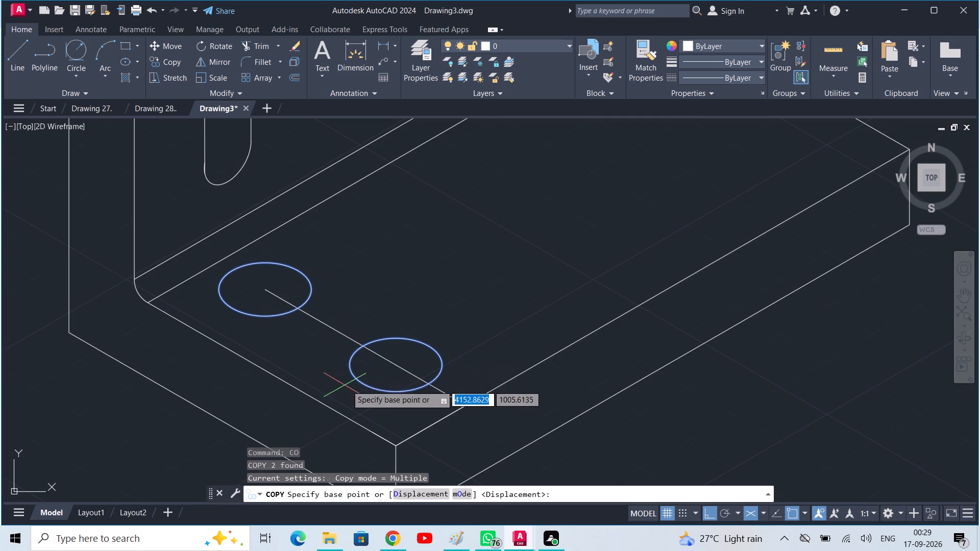
left_click(465, 406)
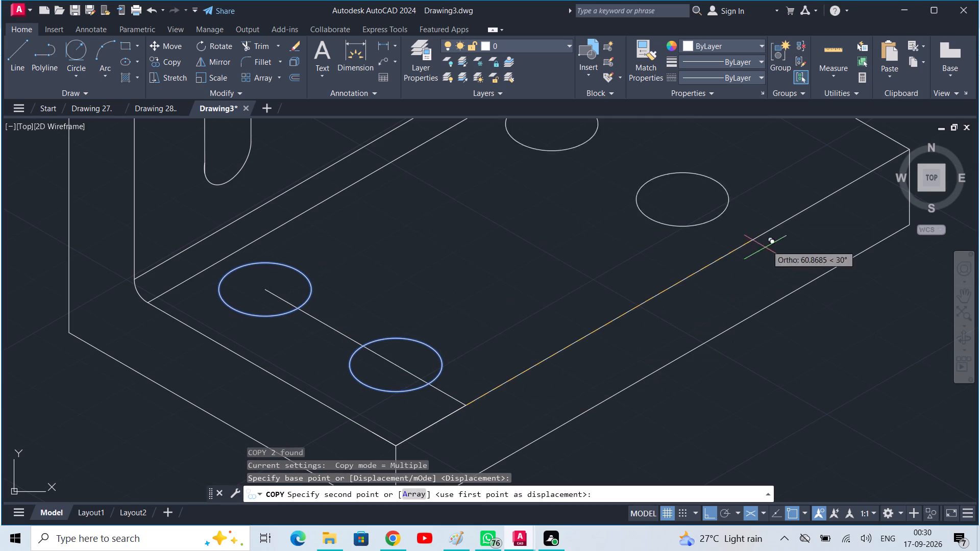
type("80")
key("Return")
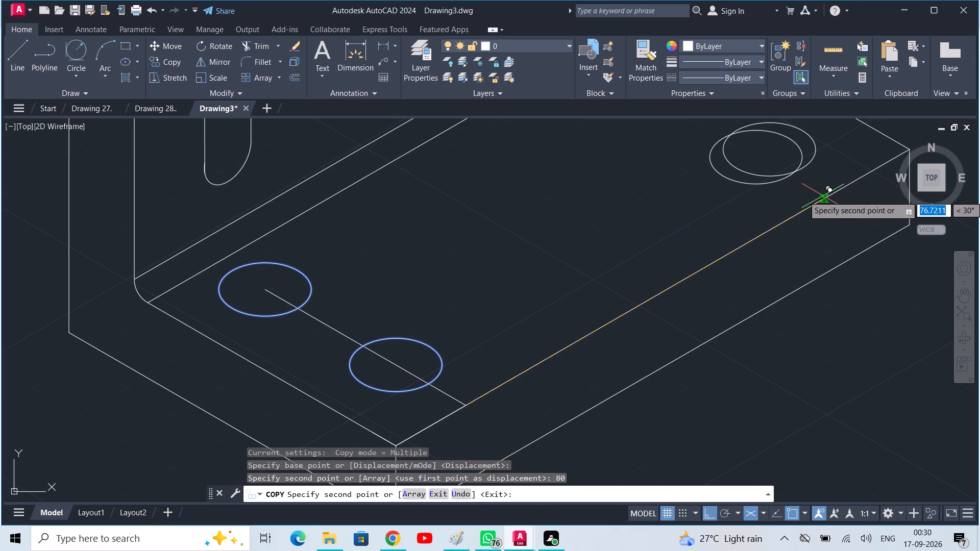
key("space")
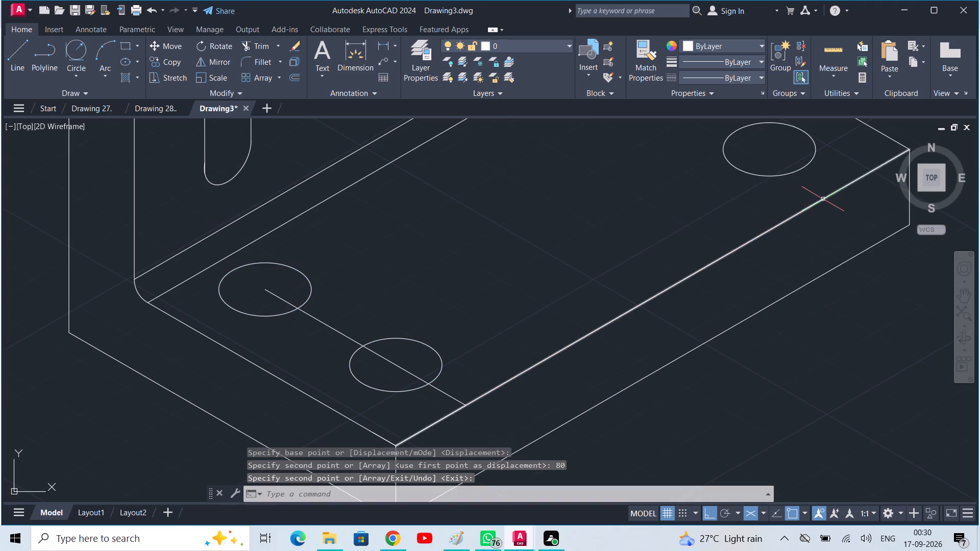
middle_click_drag(823, 206, 755, 377)
middle_click_drag(668, 363, 687, 334)
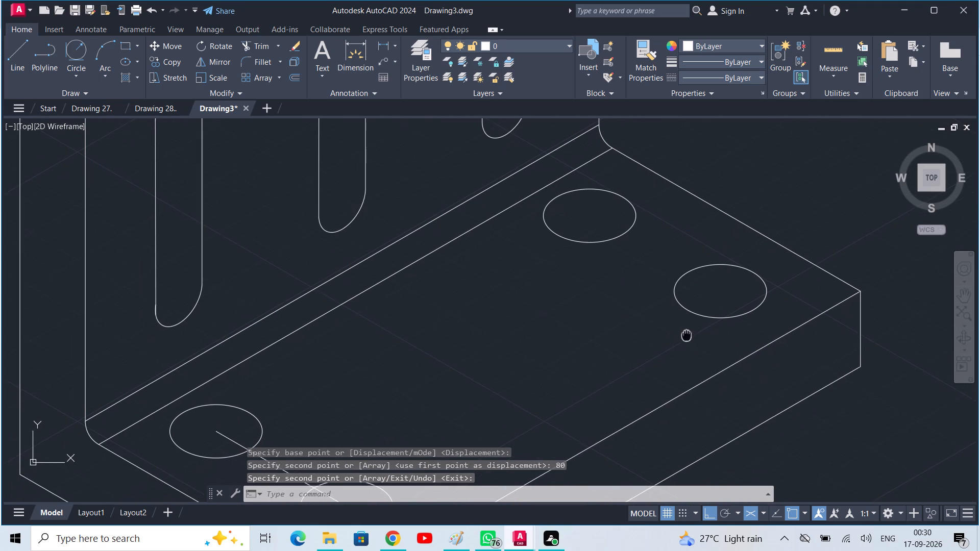
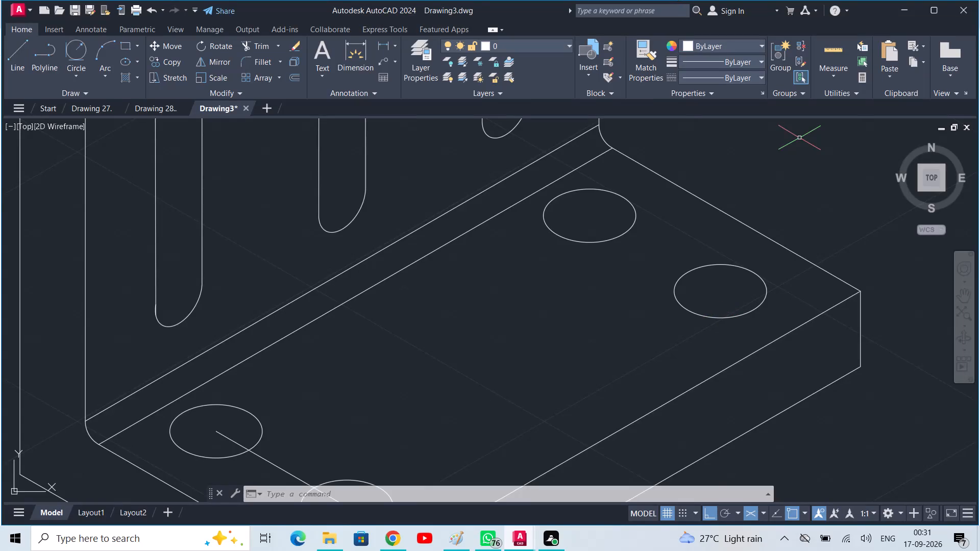
Draw construction lines from the near outer circle's centre: 14 toward the inner circle, then about 90 parallel to the base's long edge.
scroll(481, 0, "down", 4)
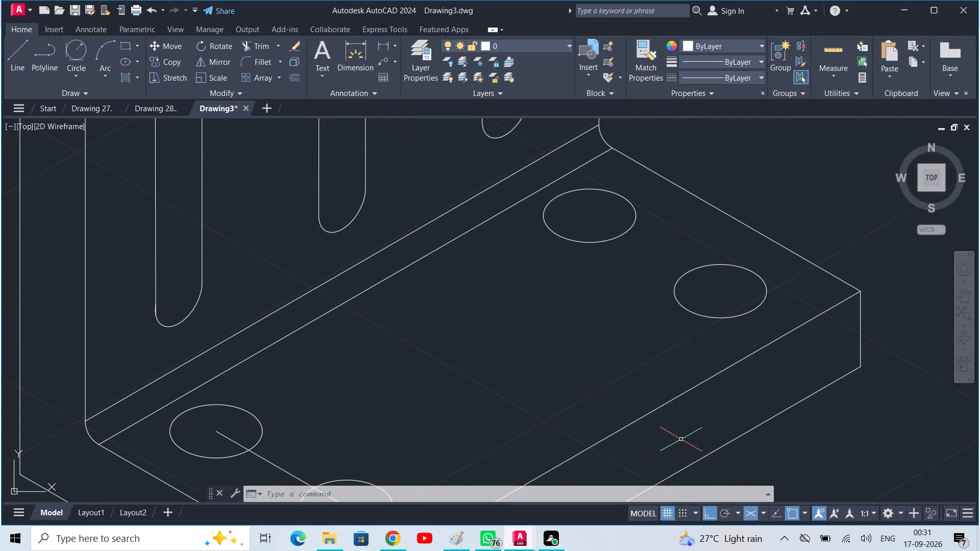
key("l")
key("space")
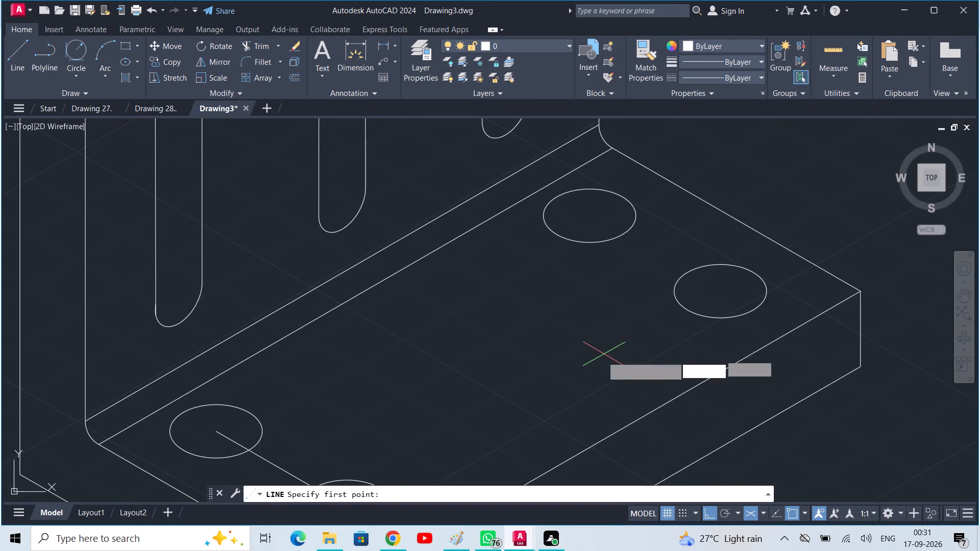
middle_click_drag(480, 373, 573, 308)
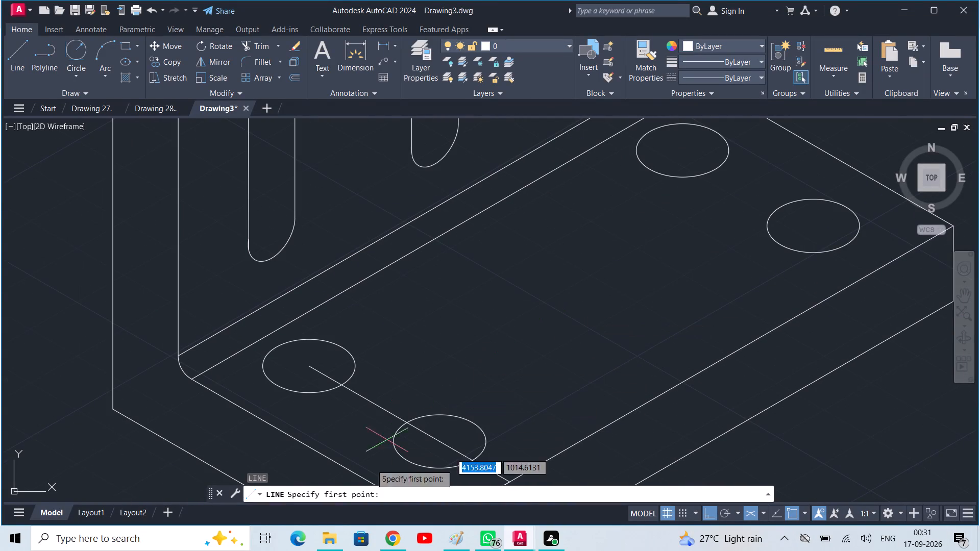
scroll(443, 445, "up", 3)
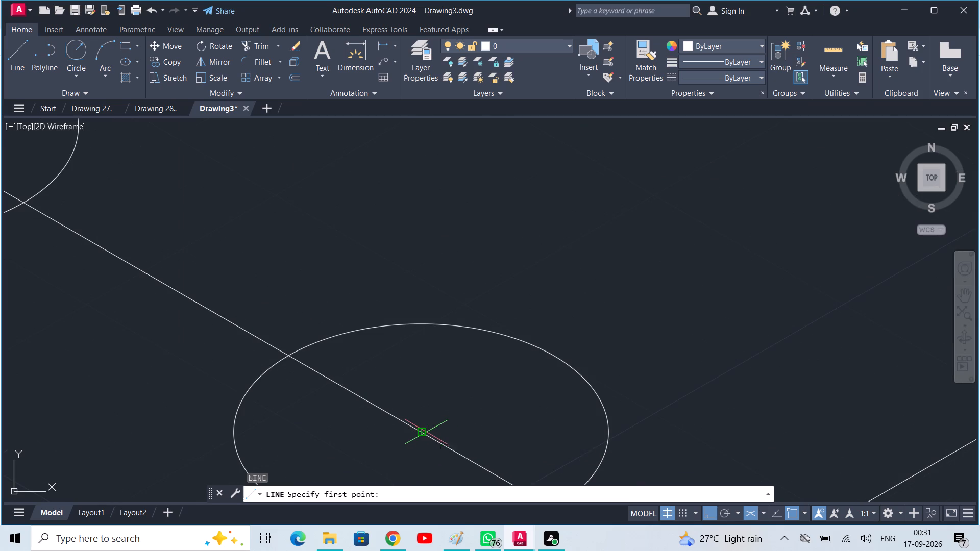
left_click(426, 432)
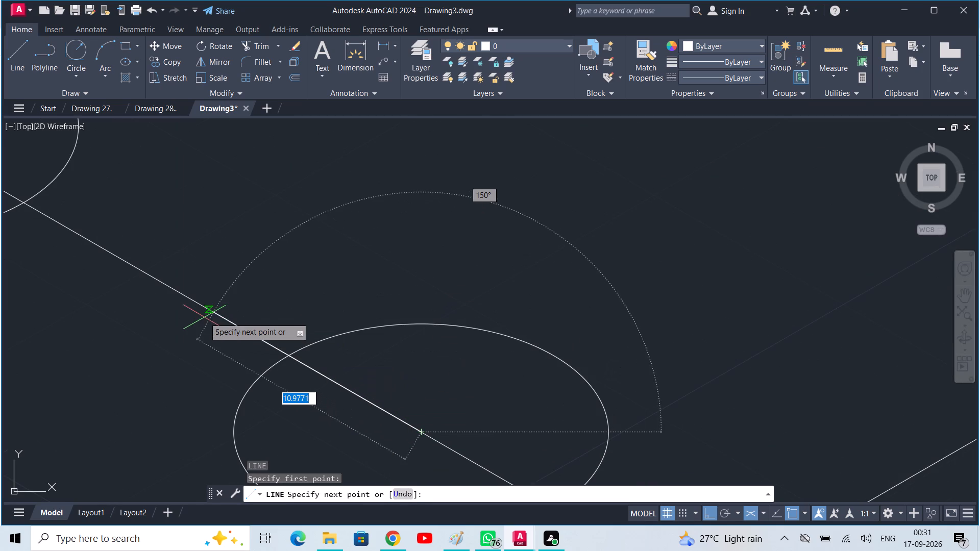
type("14")
key("Return")
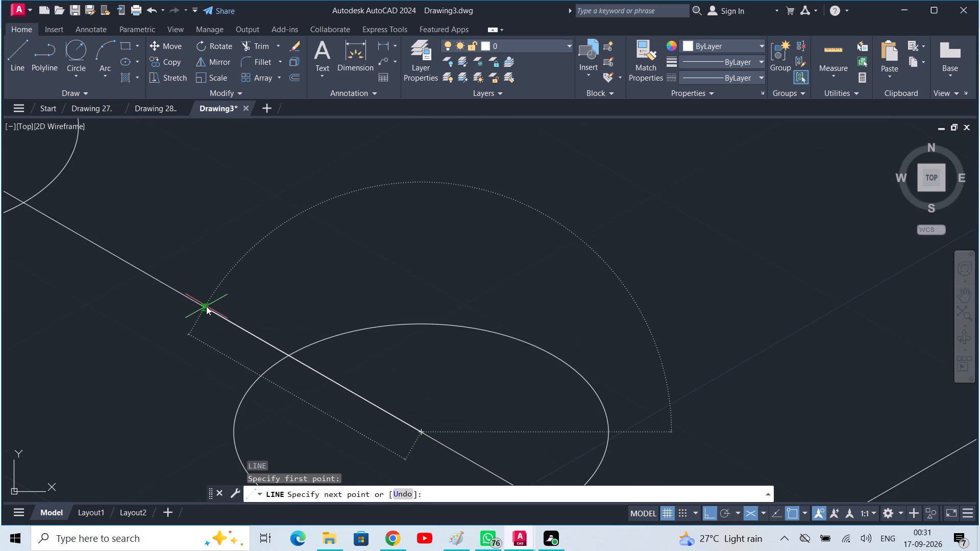
middle_click_drag(483, 235, 323, 485)
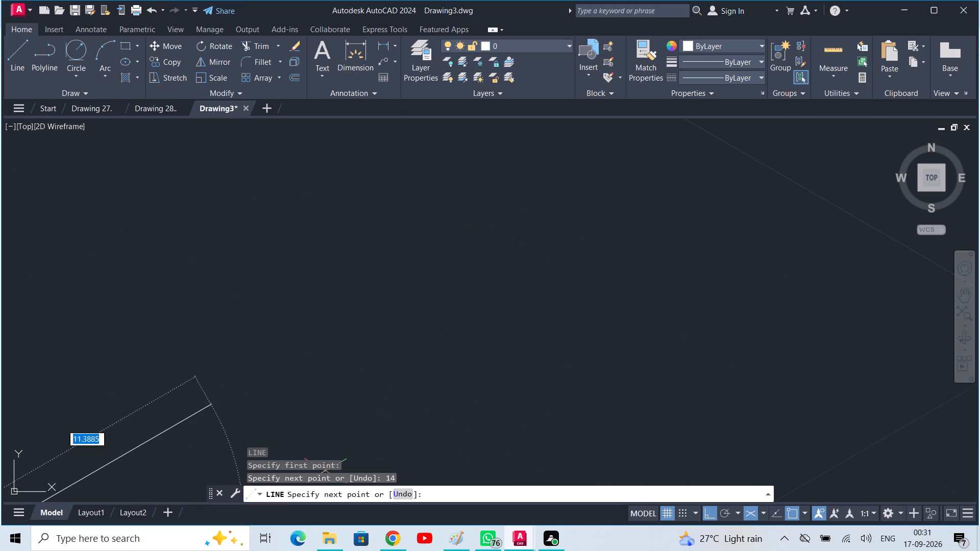
middle_click_drag(742, 184, 670, 242)
scroll(670, 242, "down", 2)
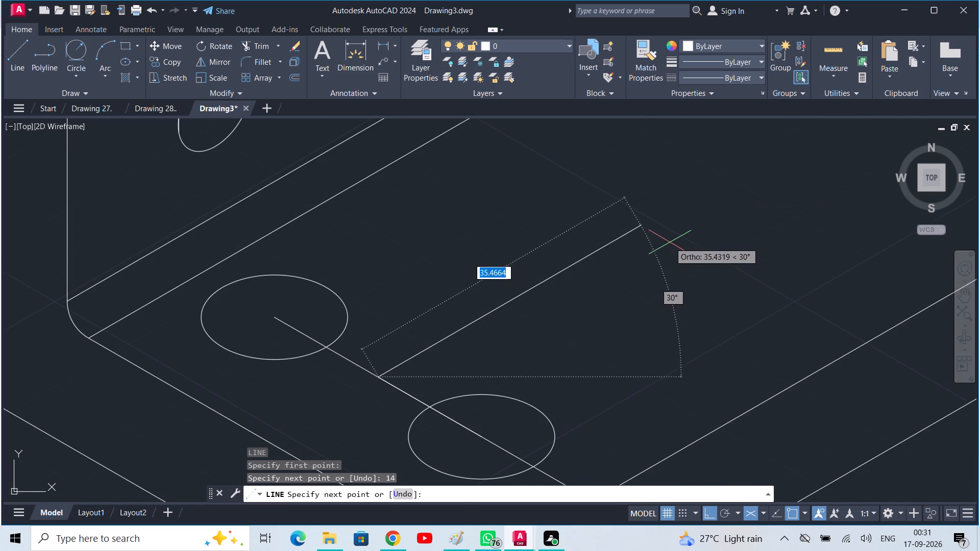
middle_click_drag(705, 207, 449, 310)
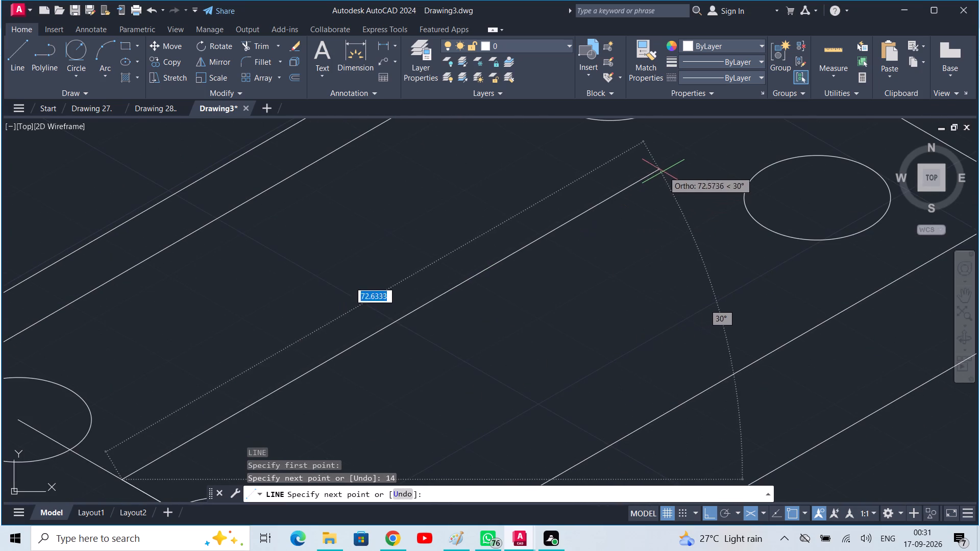
middle_click_drag(709, 142, 546, 272)
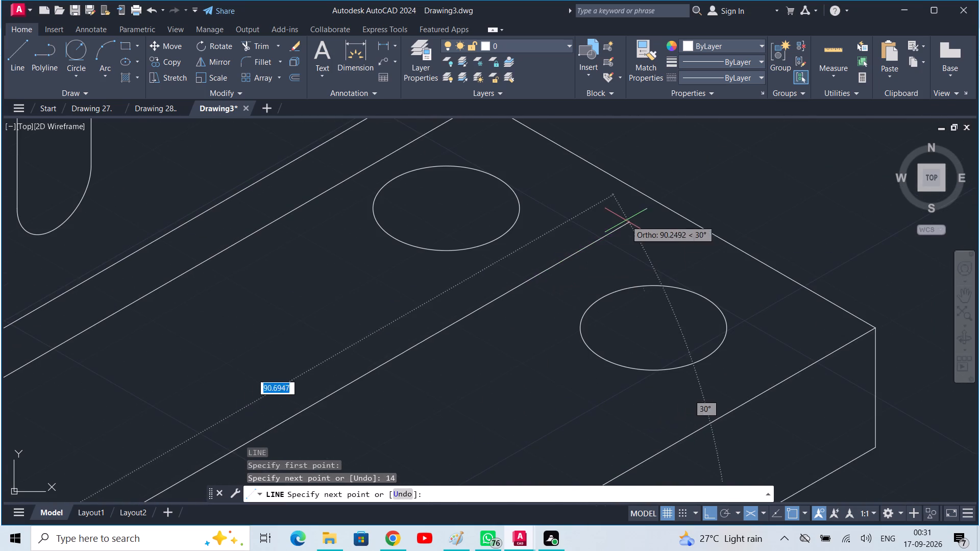
left_click(632, 216)
key("Escape")
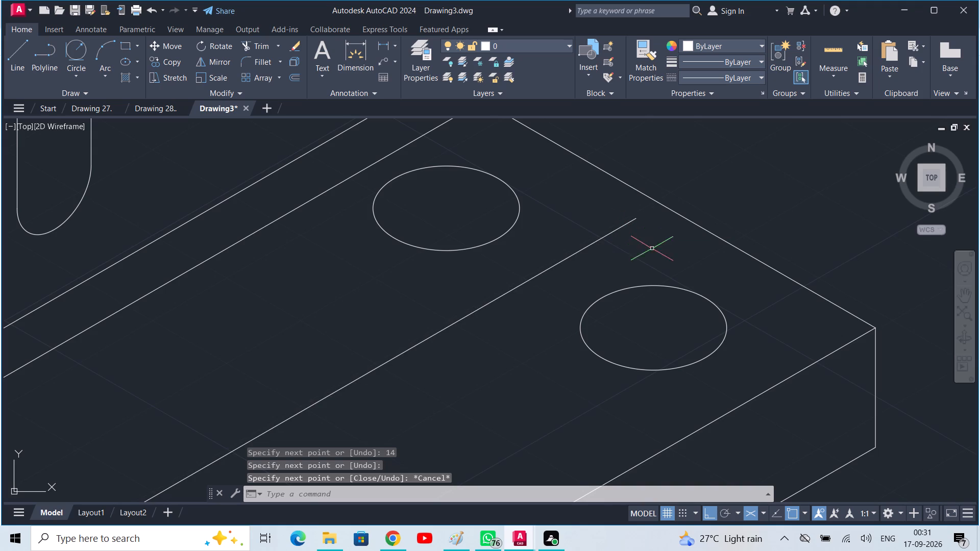
Draw connected construction lines from the centreline's near end: 20 along it, about 8 inward, 40 parallel to it, then back across the centreline.
scroll(608, 356, "down", 1)
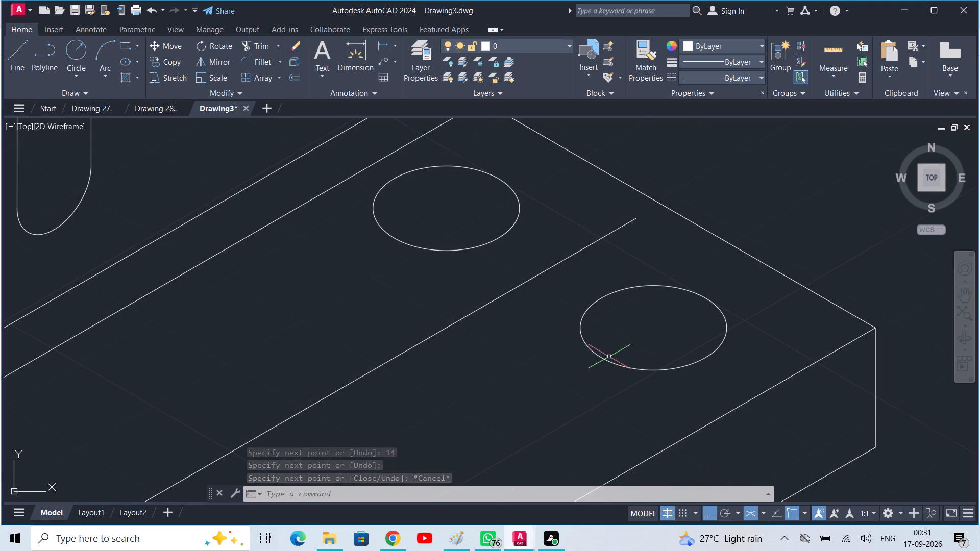
middle_click_drag(563, 383, 693, 304)
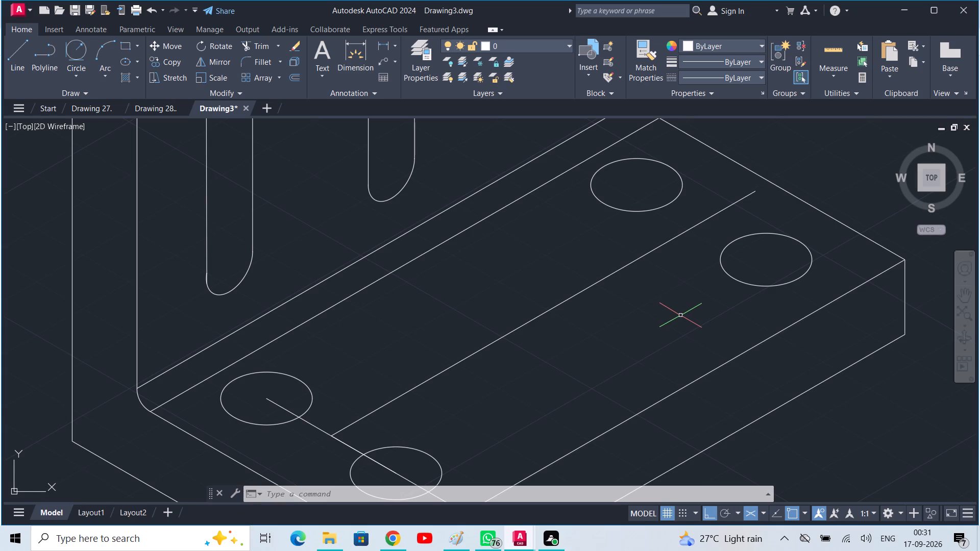
type("l")
key("space")
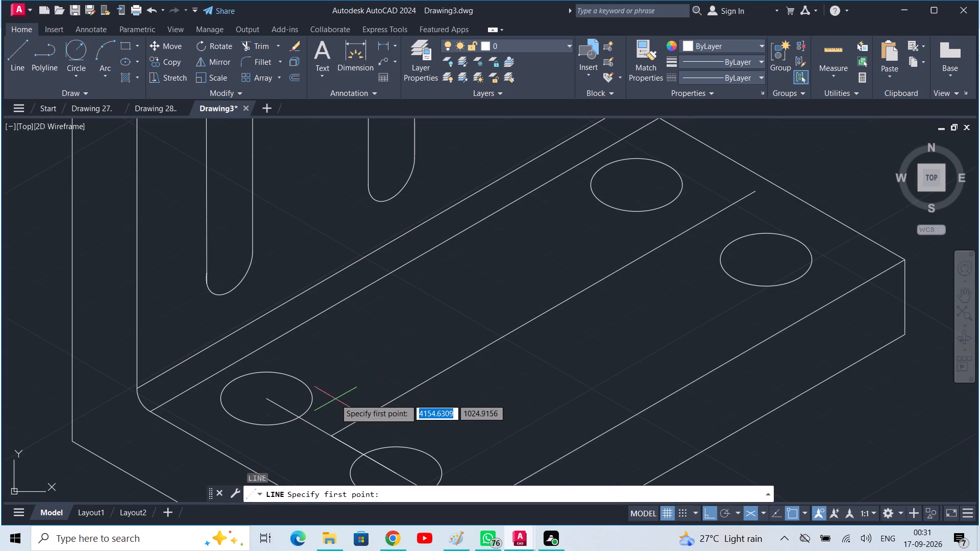
left_click(333, 438)
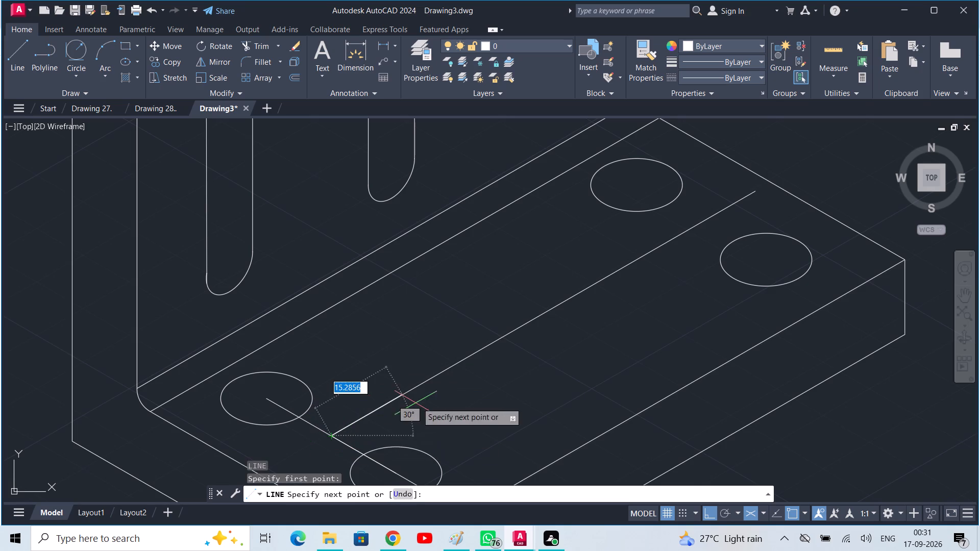
type("20")
key("Return")
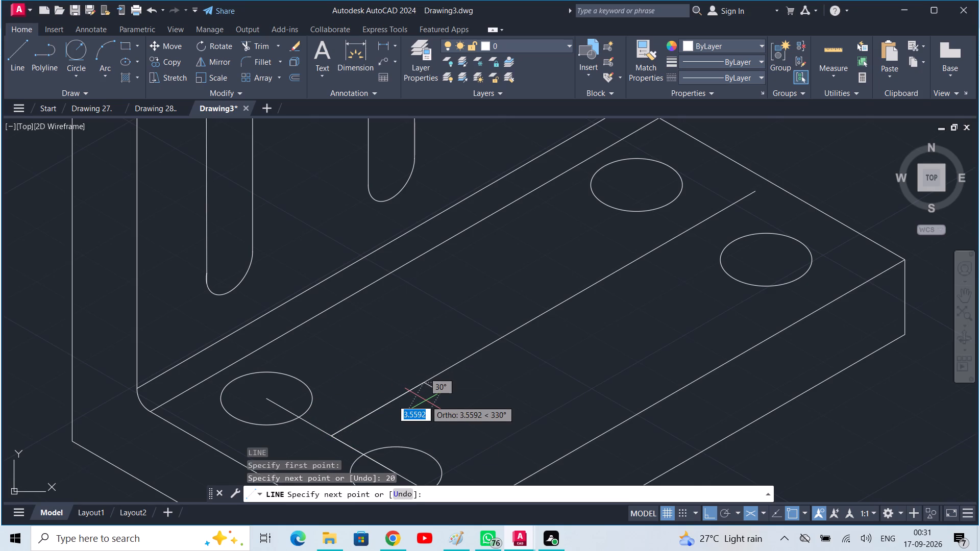
left_click(415, 344)
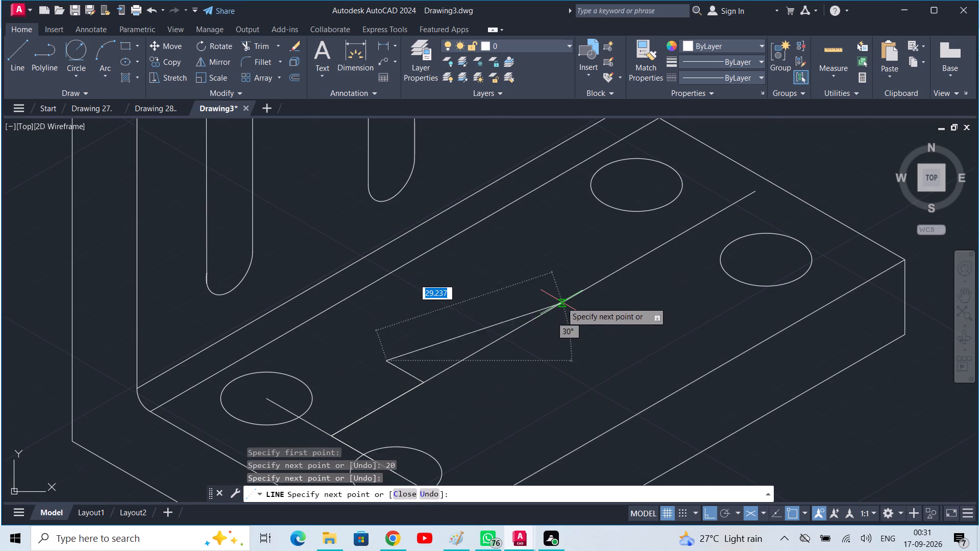
type("40")
key("Return")
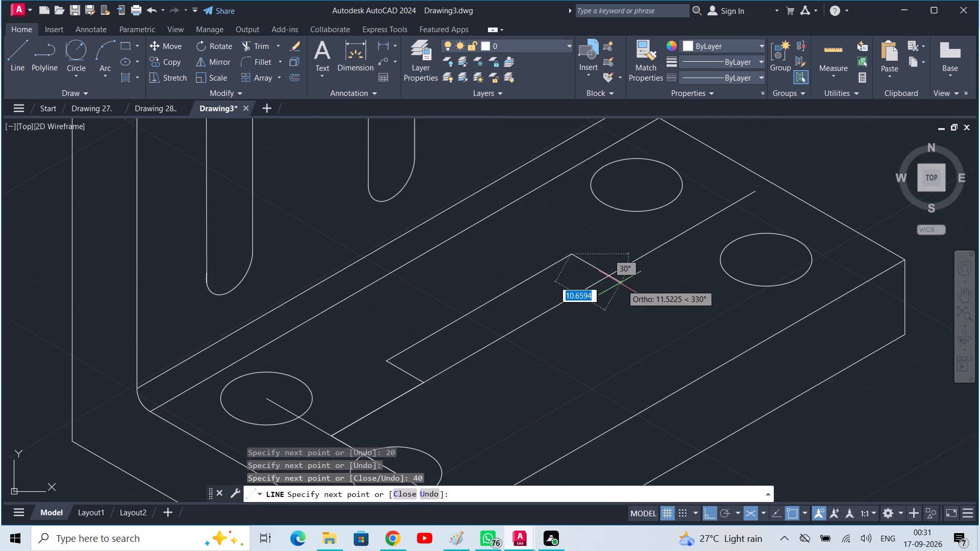
left_click(646, 300)
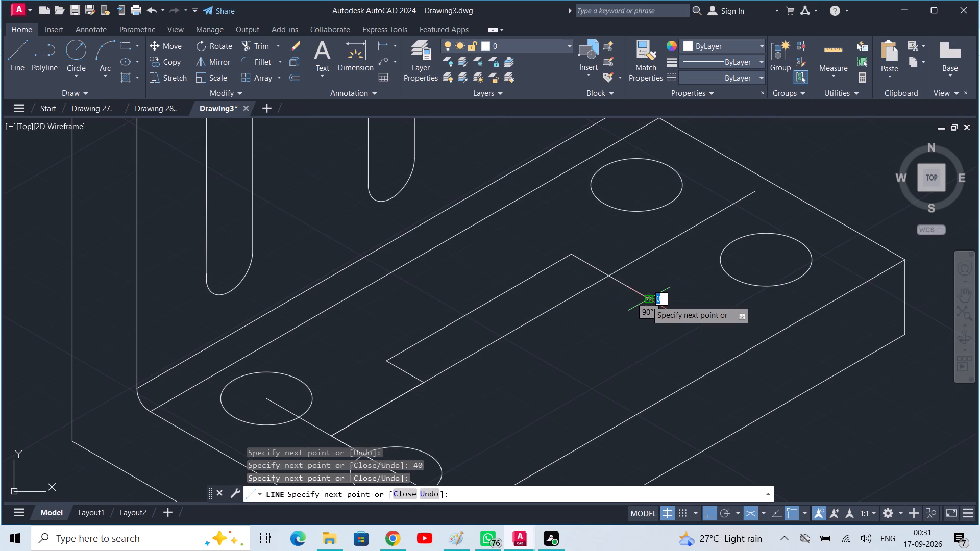
key("Escape")
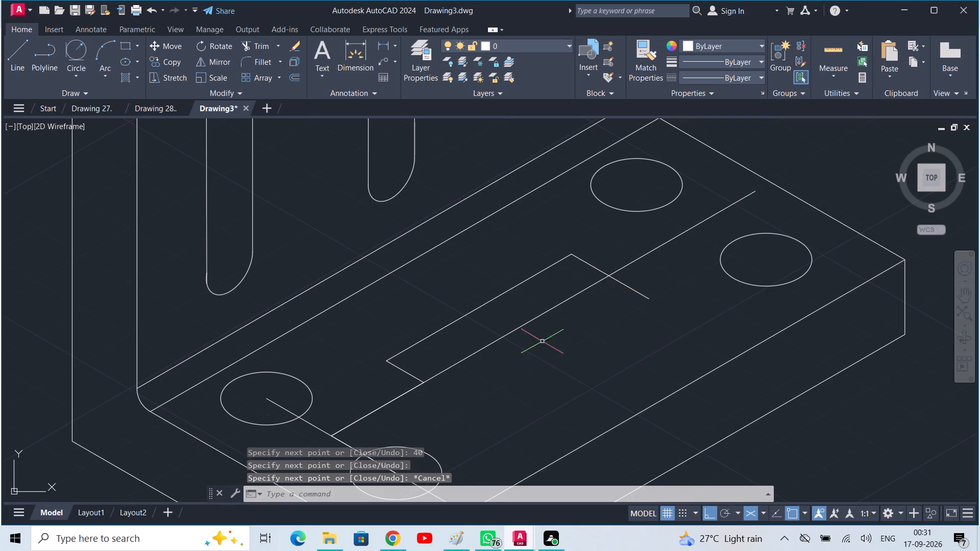
Draw a radius 7 isometric circle centred on the centreline at the end of the 20 segment.
key("e")
key("l")
key("space")
key("i")
key("space")
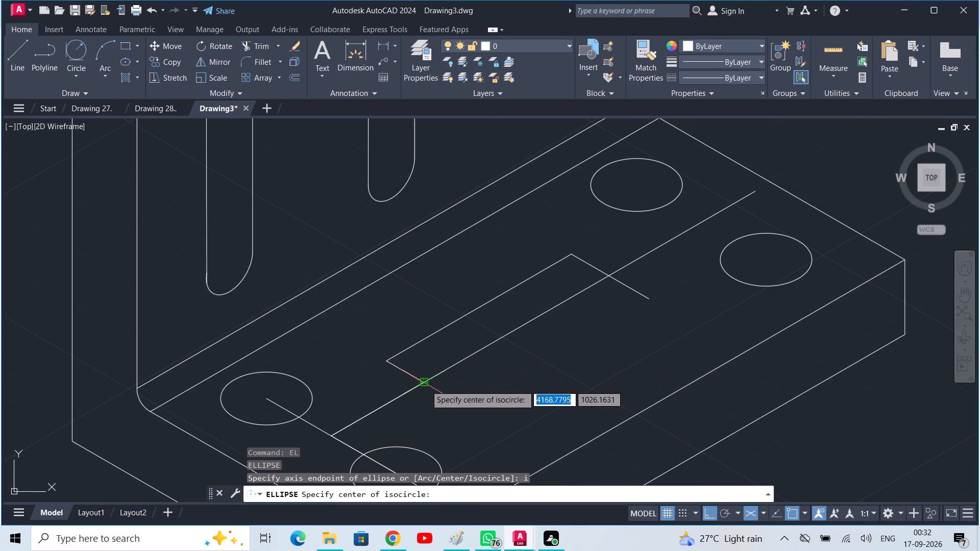
left_click(425, 385)
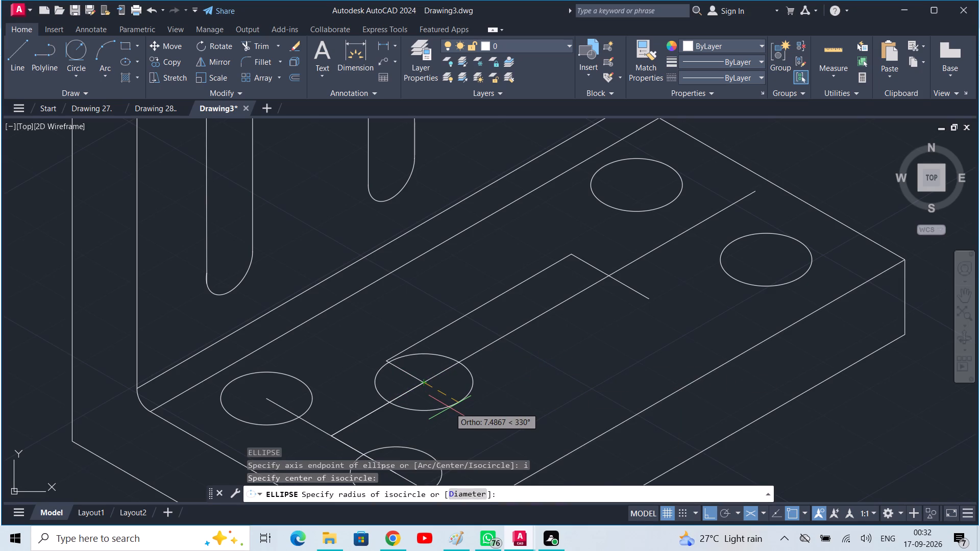
key("7")
key("Return")
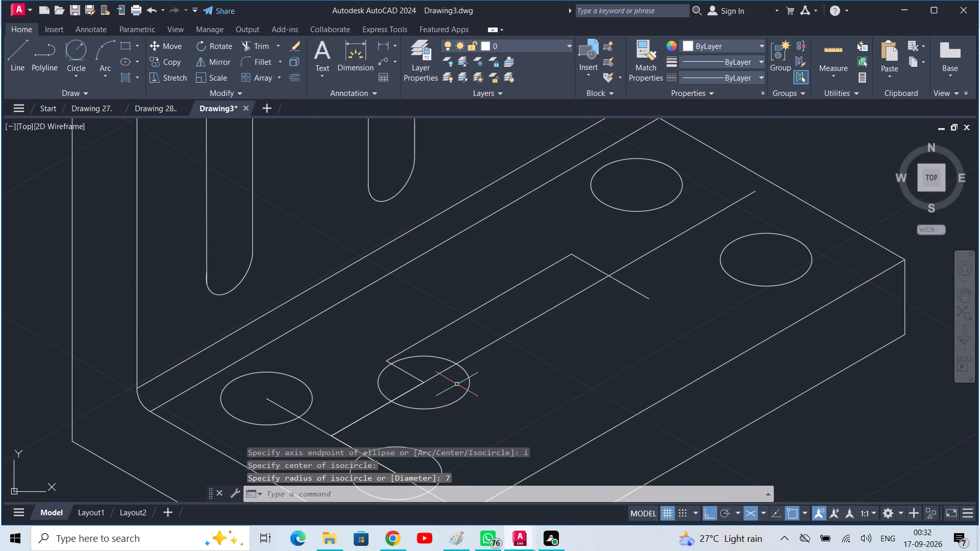
Copy the new isometric circle from its centre to the far crossing of the construction lines on the centreline.
left_click(470, 381)
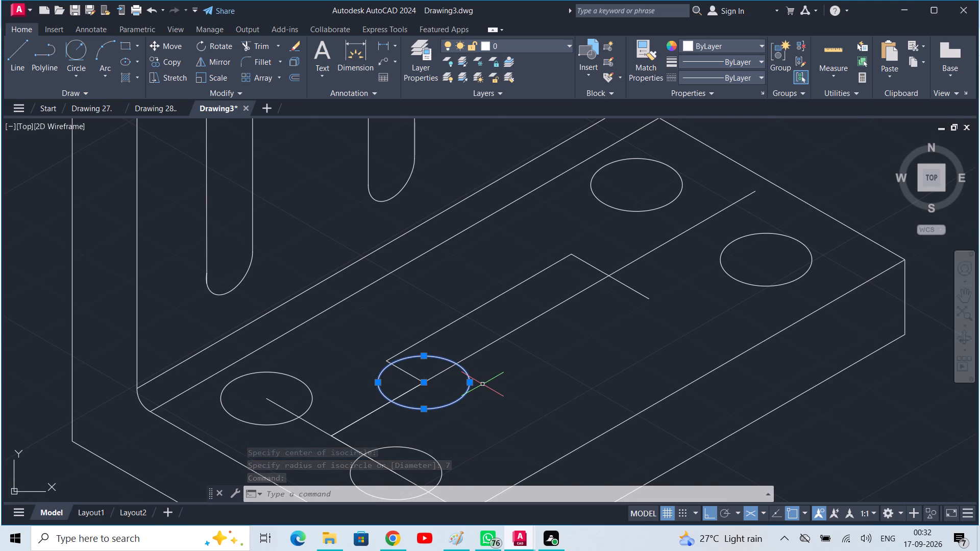
key("c")
type("o")
key("space")
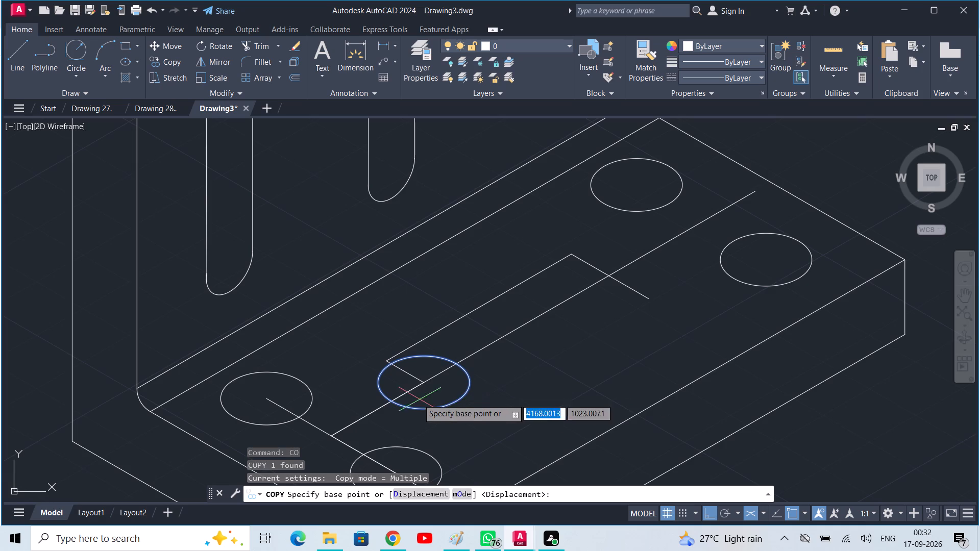
left_click(424, 382)
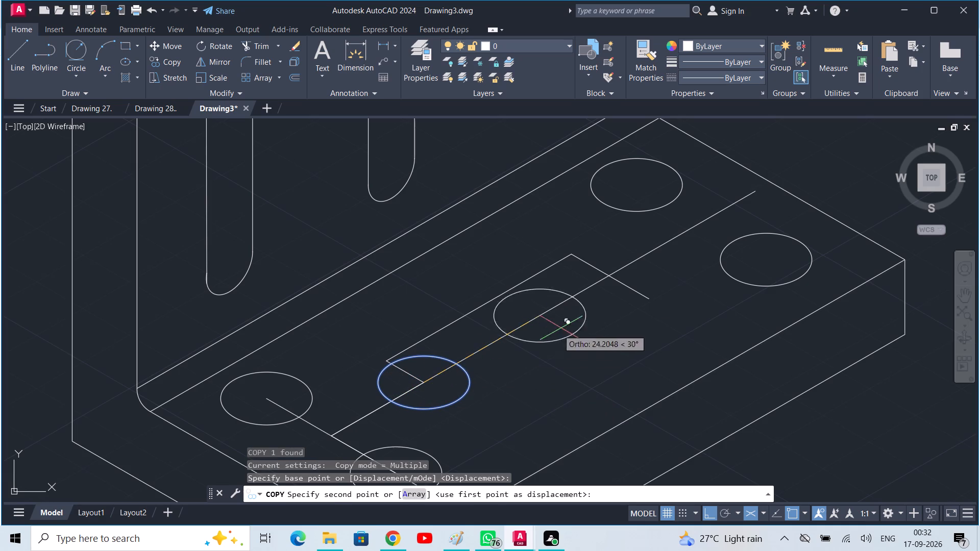
left_click(612, 275)
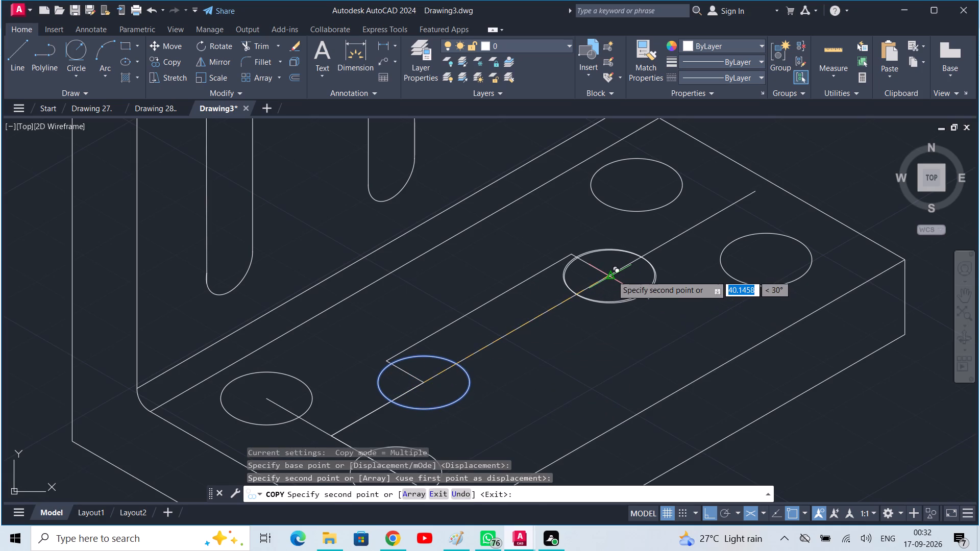
key("Escape")
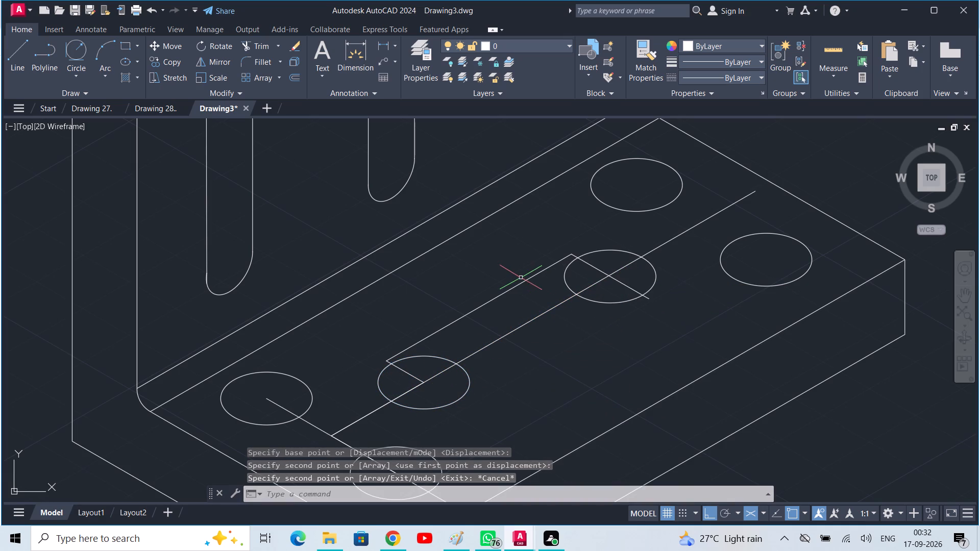
Erase the long centreline, the 40 offset line, the far cross line and the construction lines through the two near circles.
left_click(523, 281)
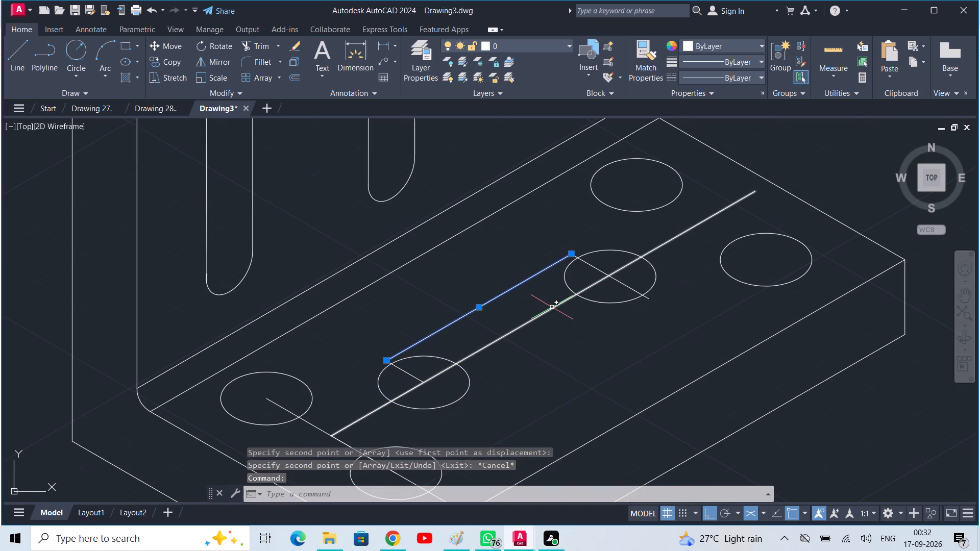
left_click(553, 308)
left_click(615, 278)
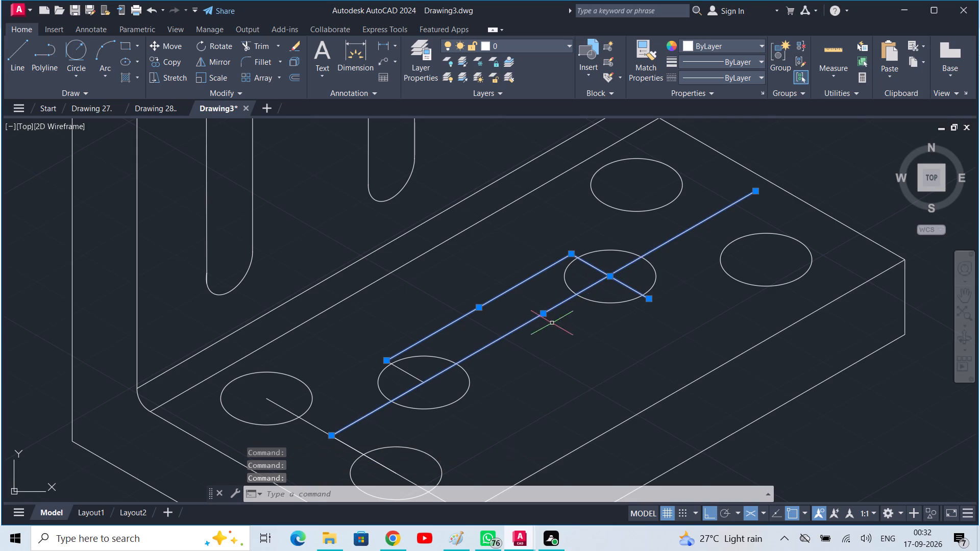
middle_click_drag(479, 377, 529, 337)
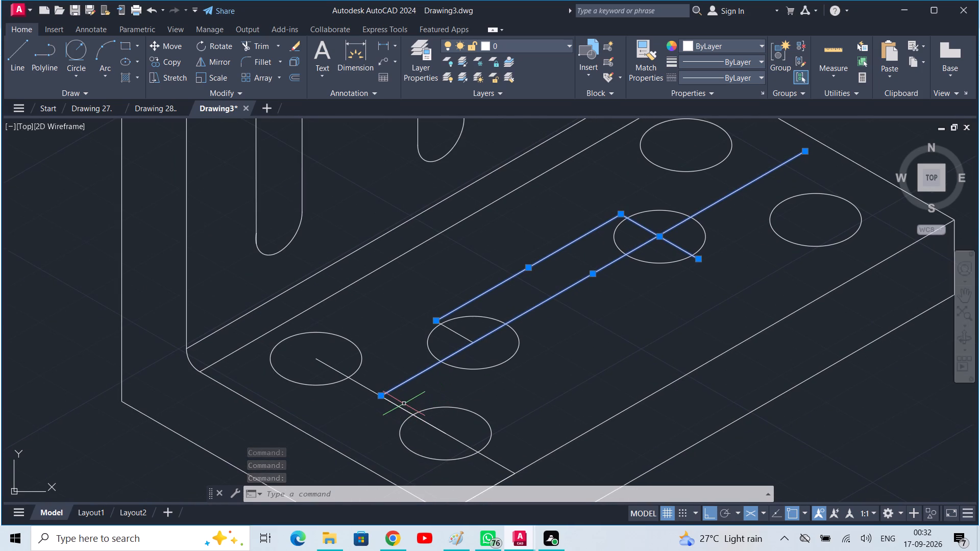
left_click(401, 407)
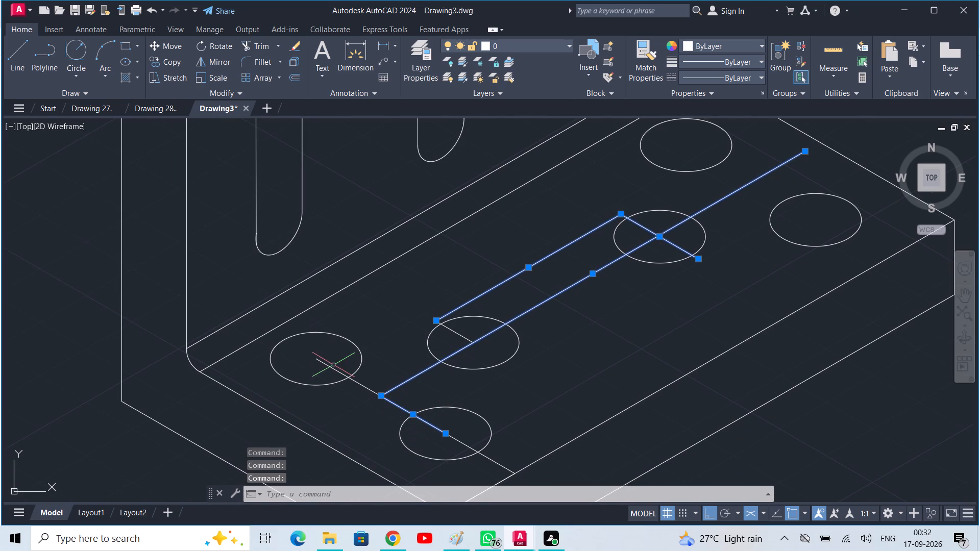
left_click(339, 372)
left_click(482, 457)
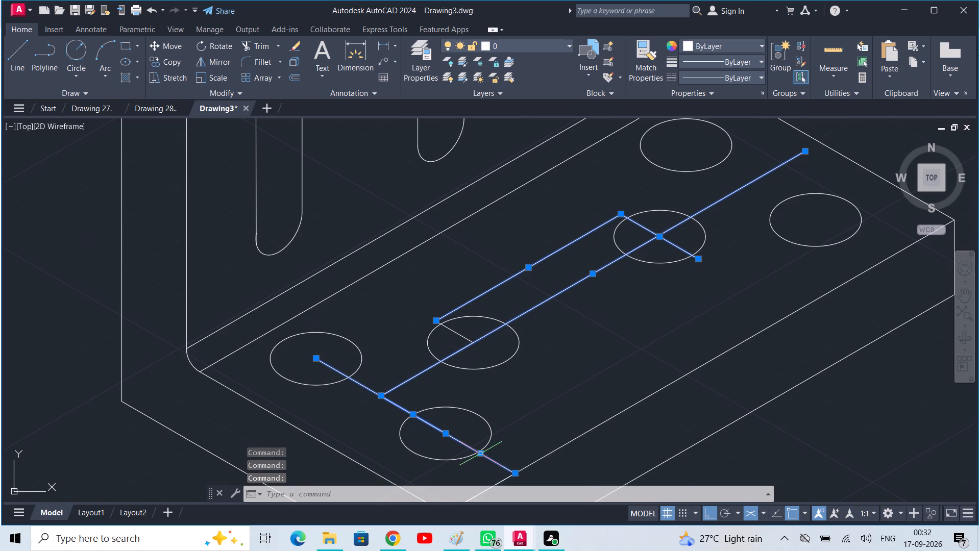
key("Delete")
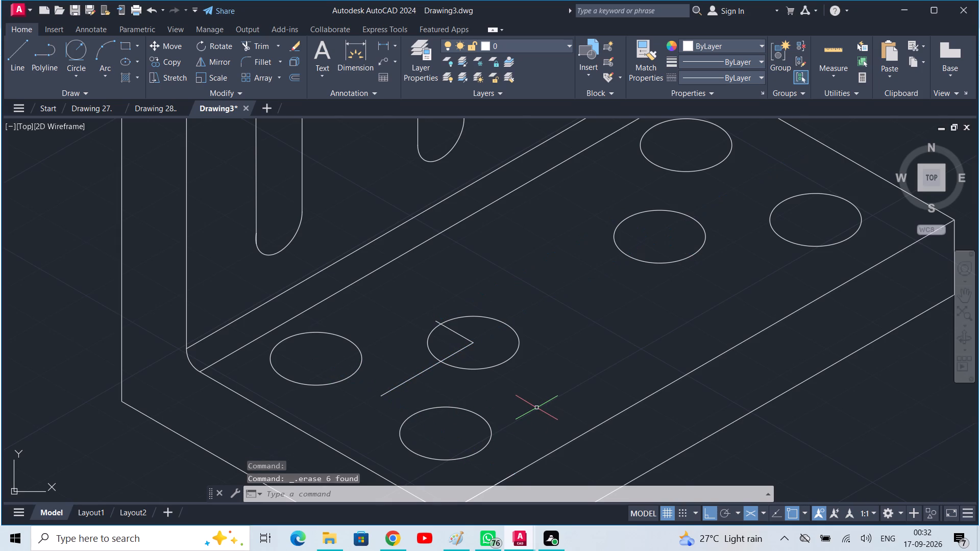
Erase the two remaining construction lines meeting at the centre of the near middle circle.
scroll(488, 364, "up", 1)
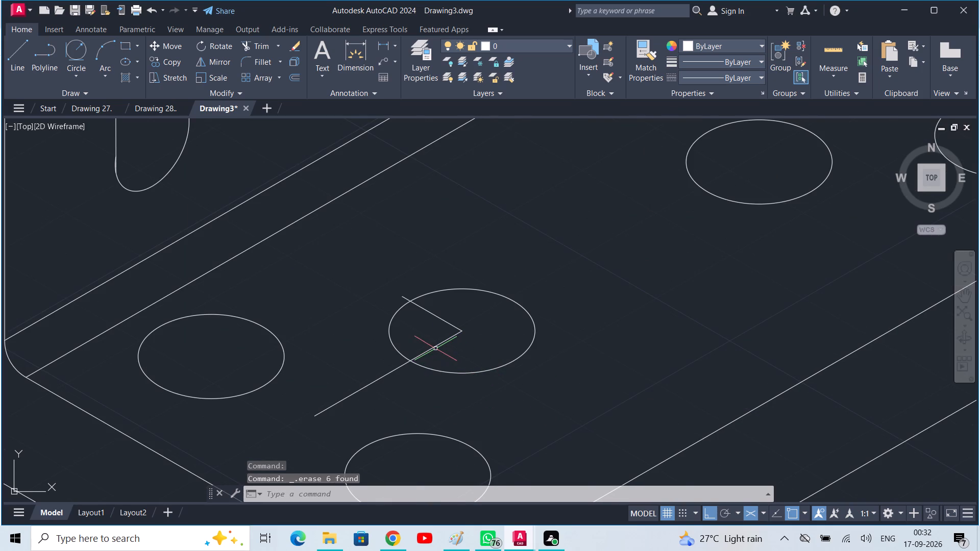
left_click(434, 347)
left_click(433, 311)
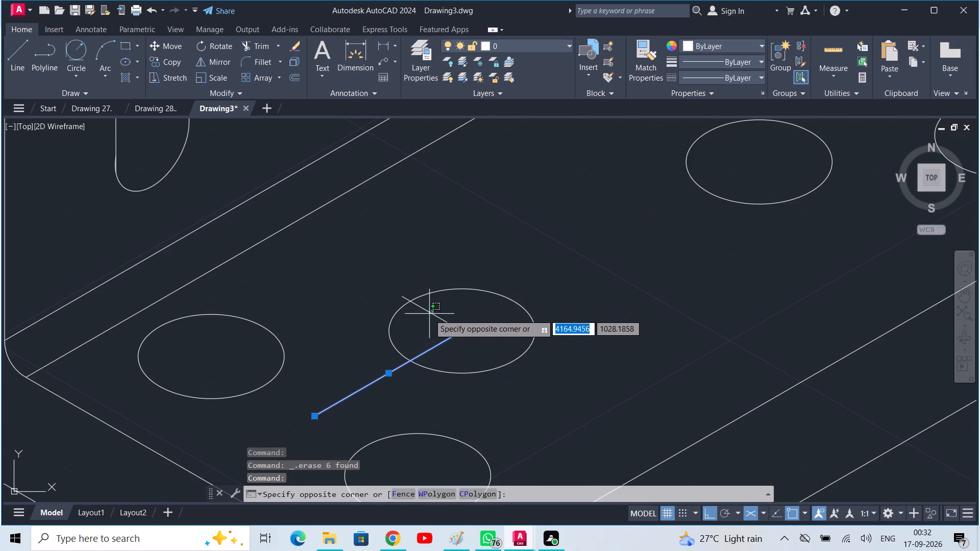
left_click(429, 314)
key("Delete")
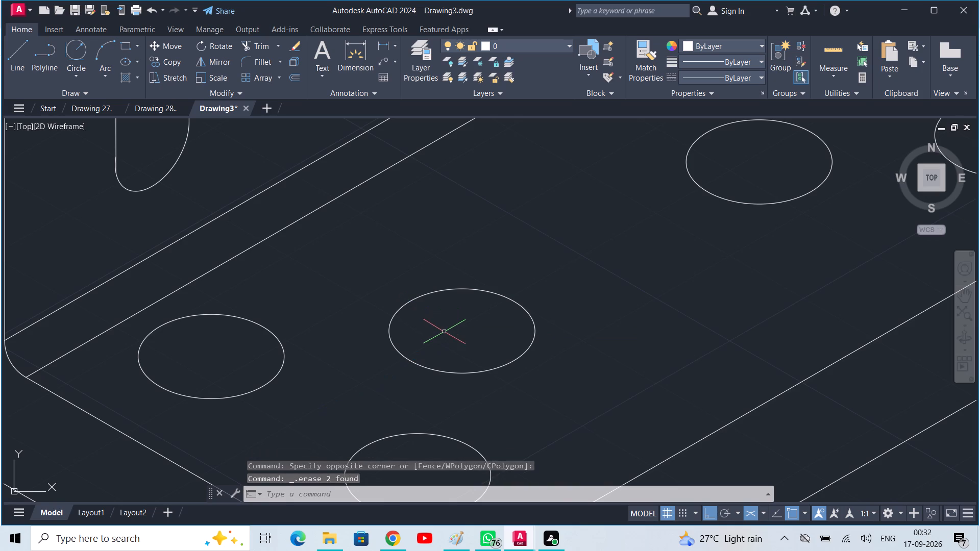
Draw a straight line along the 30° isometric direction joining the two middle circles on the side facing the upright wall.
scroll(444, 332, "down", 2)
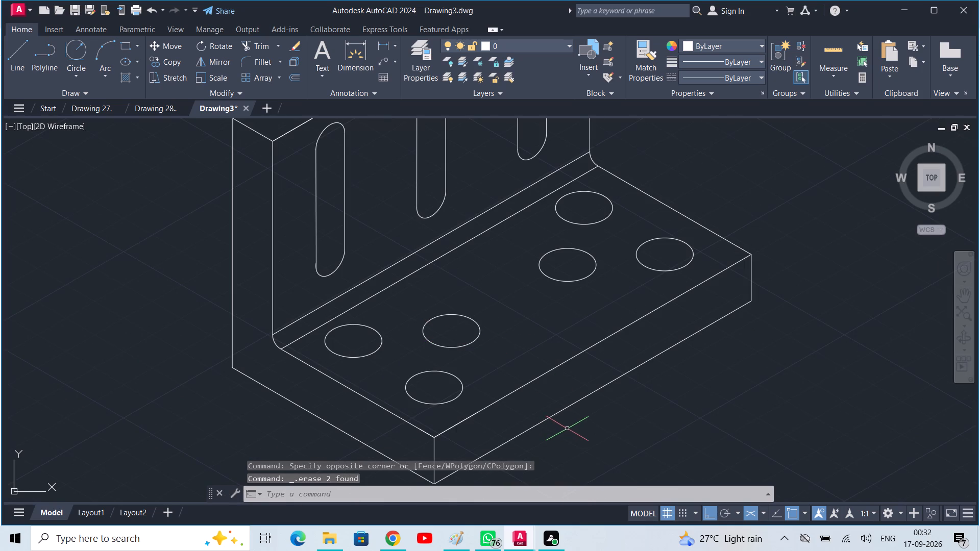
type("l")
key("space")
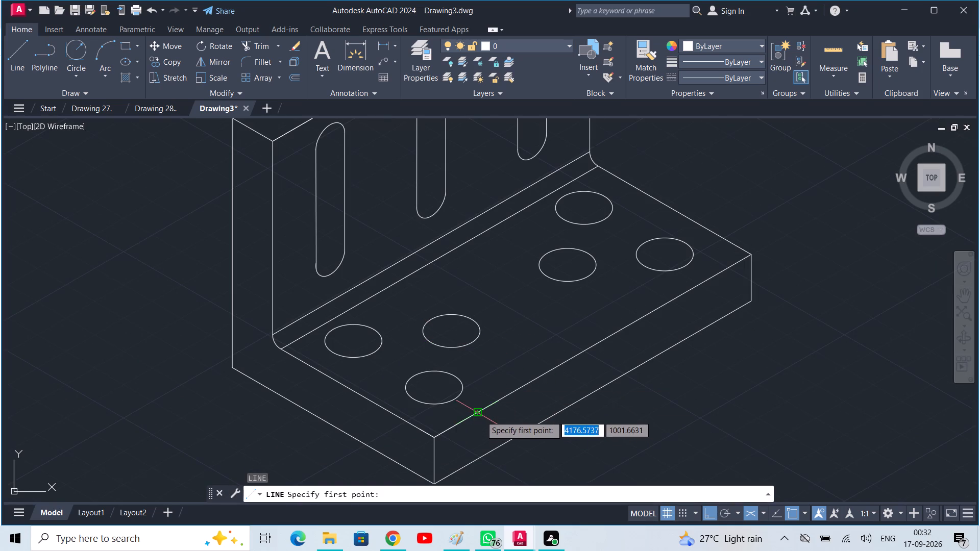
left_click(428, 319)
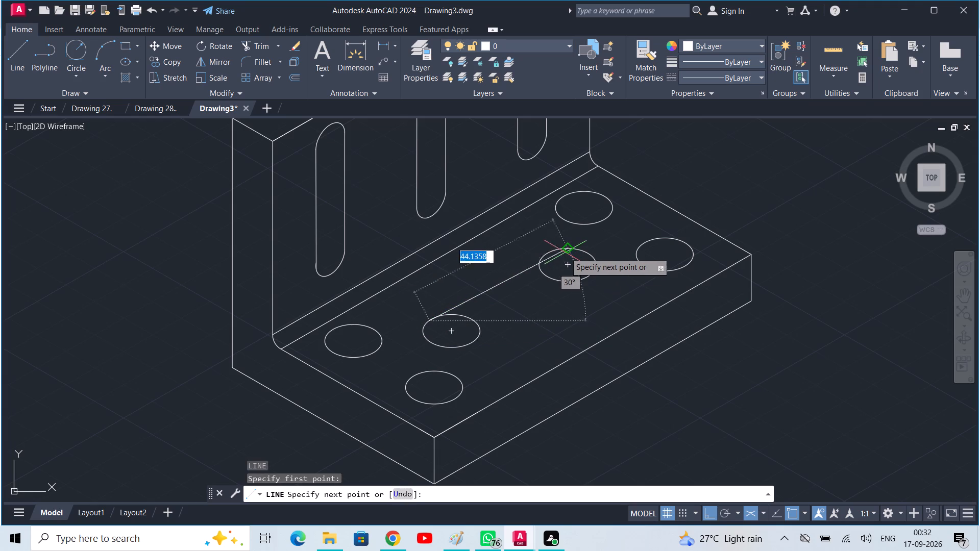
left_click(551, 252)
key("space")
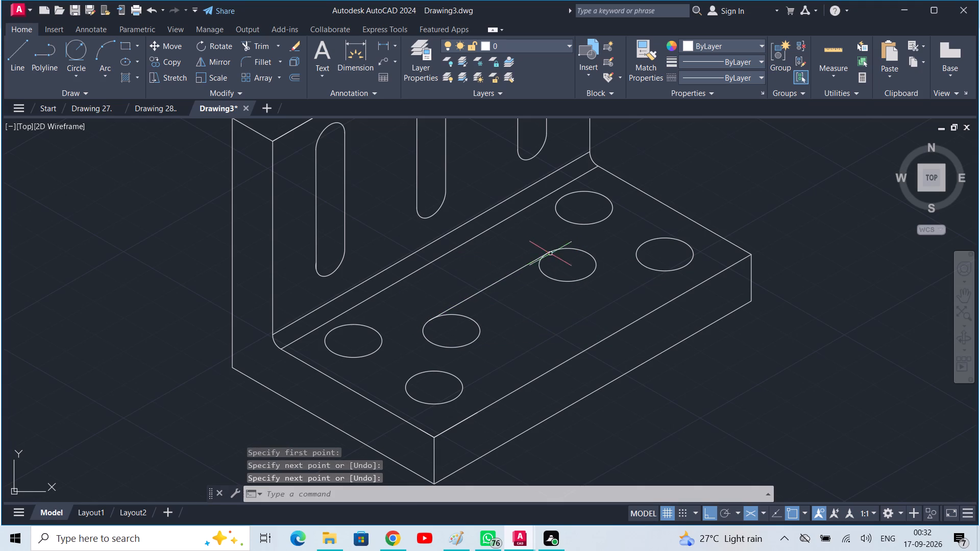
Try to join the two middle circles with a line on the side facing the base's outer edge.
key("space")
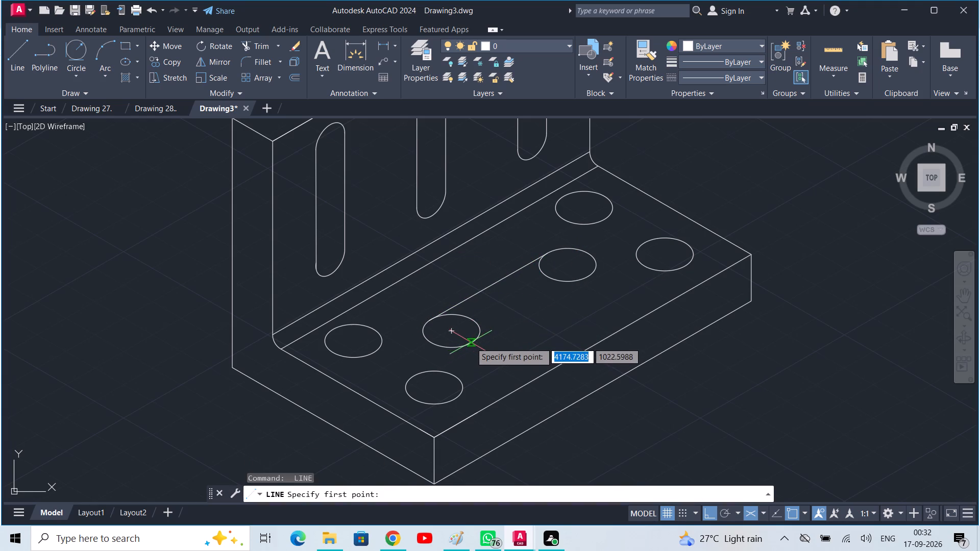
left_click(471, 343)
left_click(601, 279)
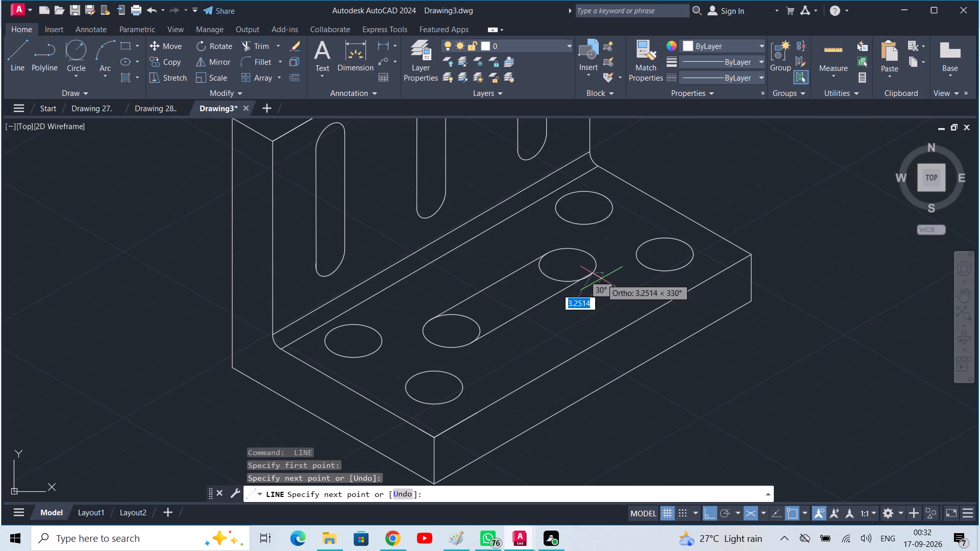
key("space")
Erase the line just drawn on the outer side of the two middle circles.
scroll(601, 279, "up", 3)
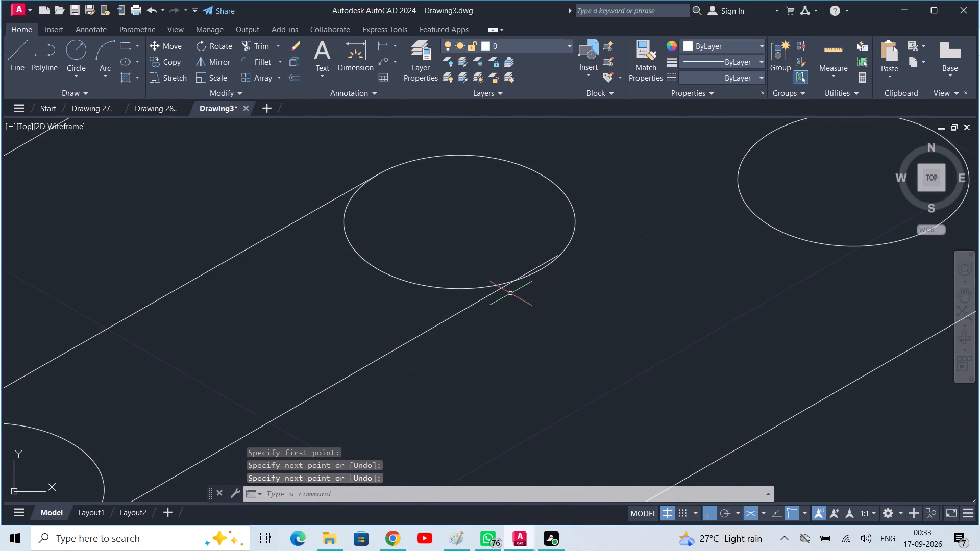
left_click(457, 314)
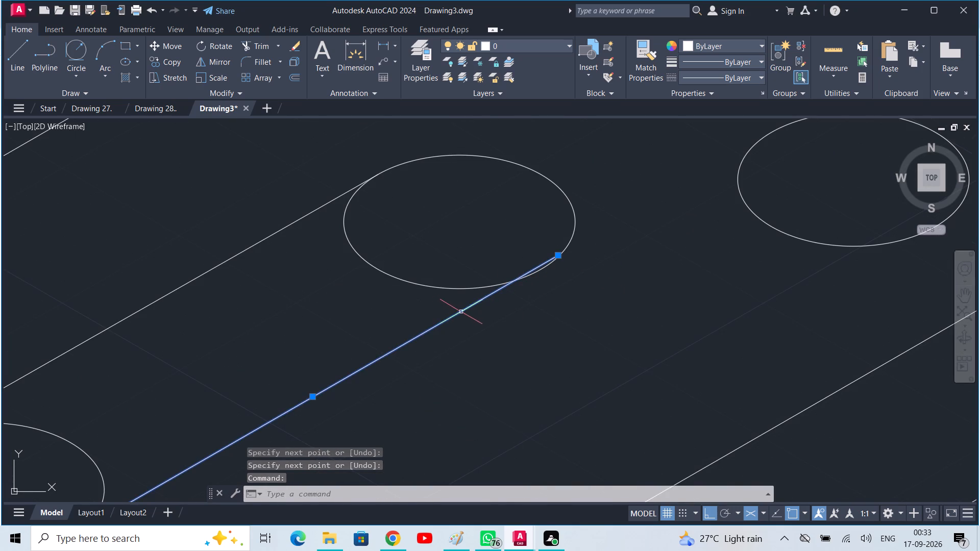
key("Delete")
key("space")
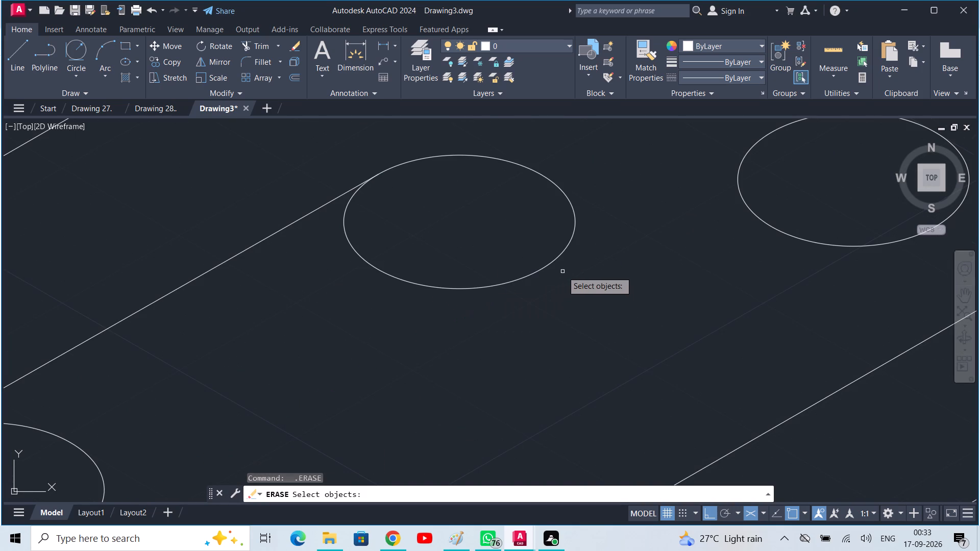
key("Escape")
Draw a line from the far middle circle's outer side to the matching point on the near middle circle.
type("l")
key("space")
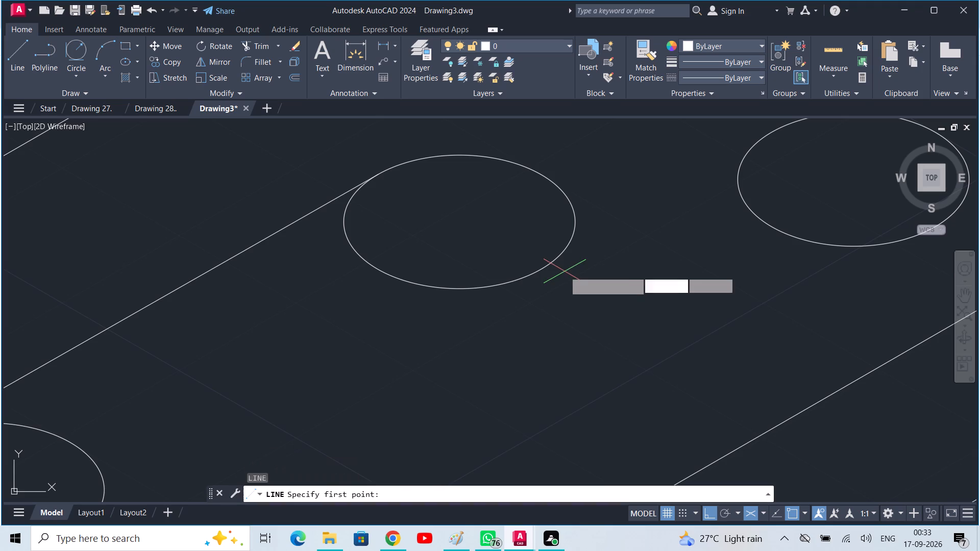
left_click(550, 264)
scroll(416, 338, "up", 1)
middle_click_drag(416, 338, 672, 212)
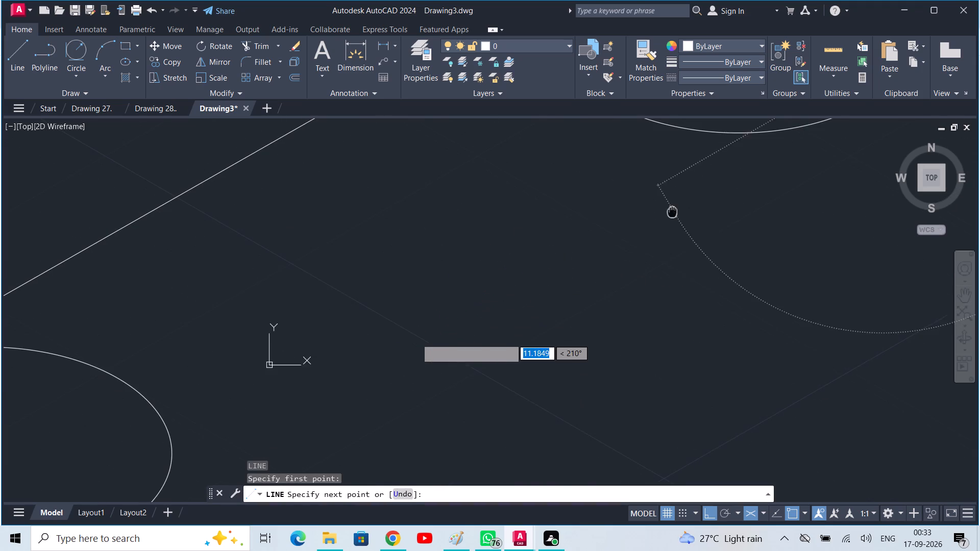
middle_click_drag(445, 299, 844, 165)
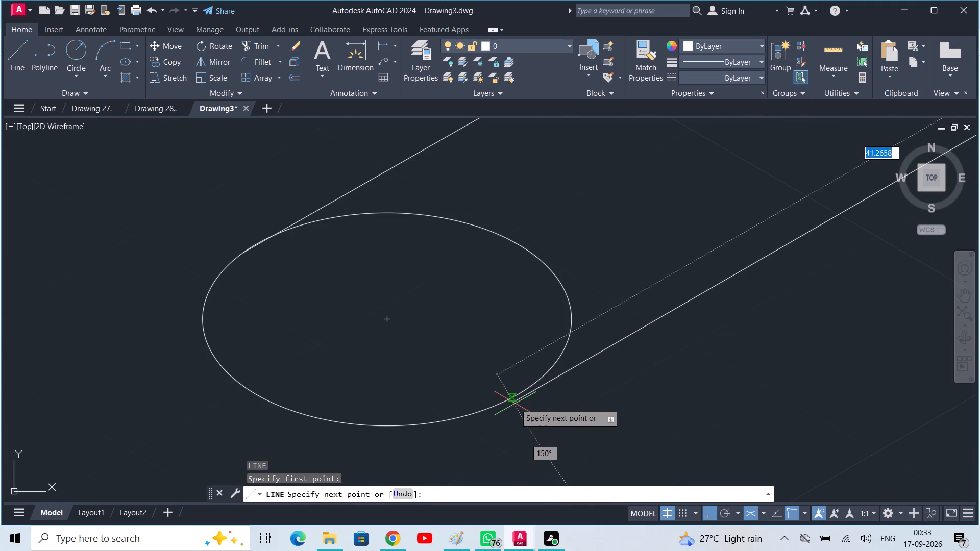
left_click(513, 399)
key("Escape")
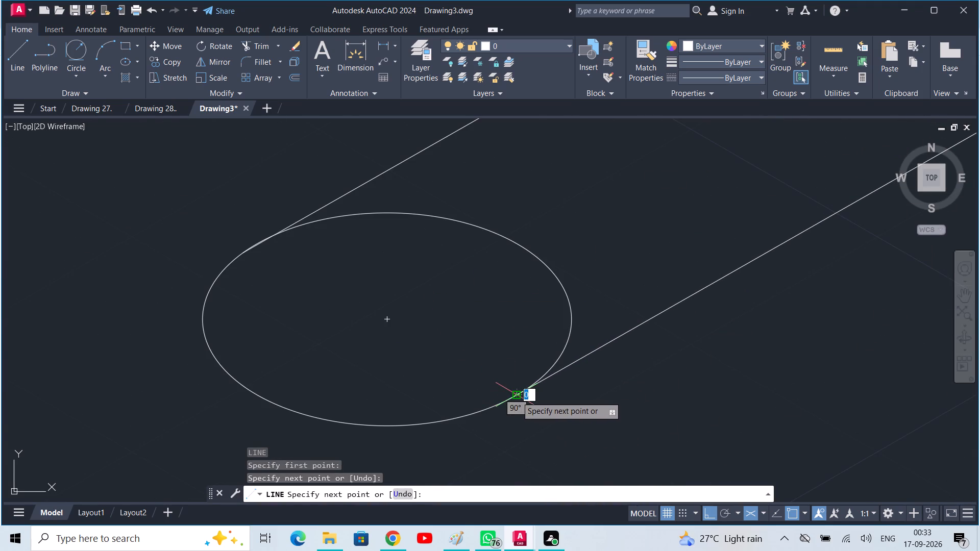
Trim the inner arcs of both middle circles between the two joining lines to form an elongated slot on the base.
scroll(593, 366, "down", 3)
middle_click_drag(604, 358, 471, 318)
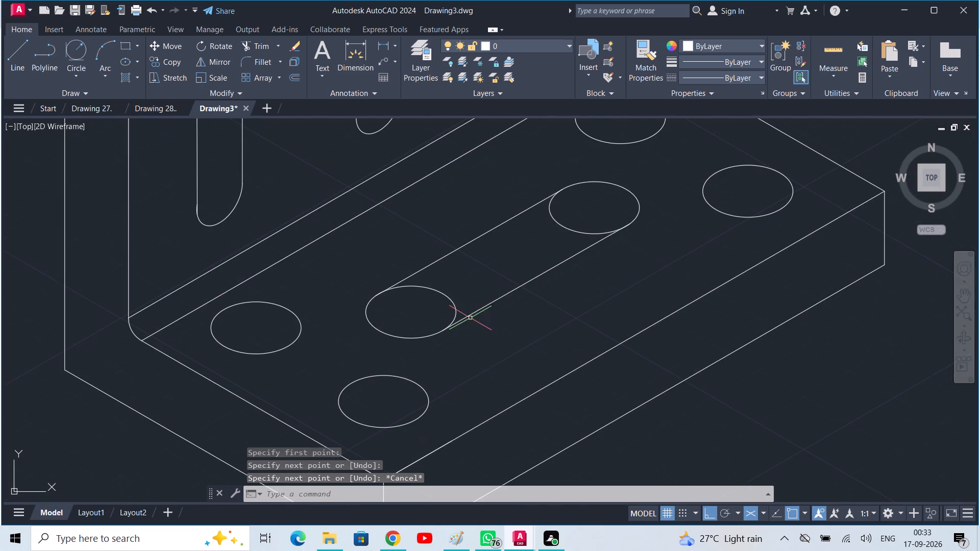
type("tr")
key("space")
key("space")
left_click_drag(582, 215, 409, 293)
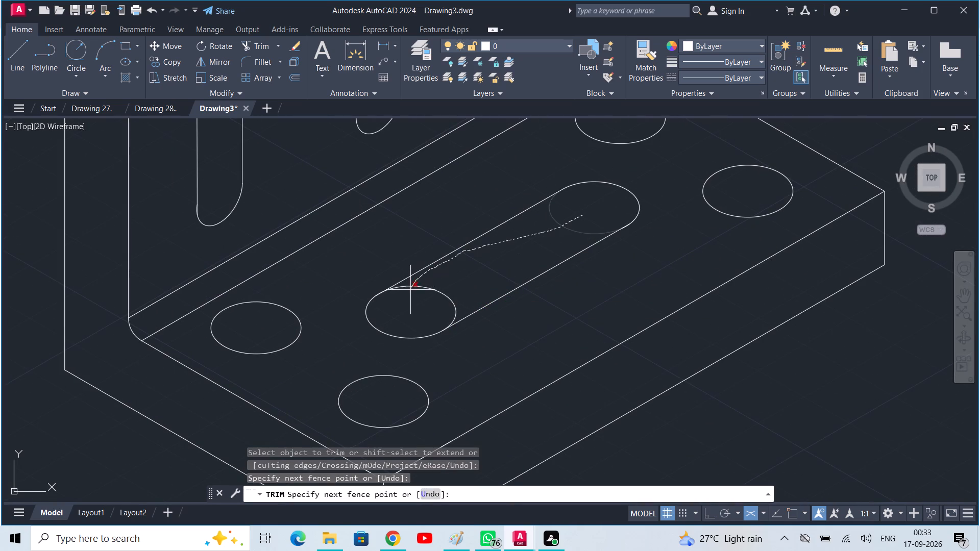
left_click_drag(409, 293, 459, 291)
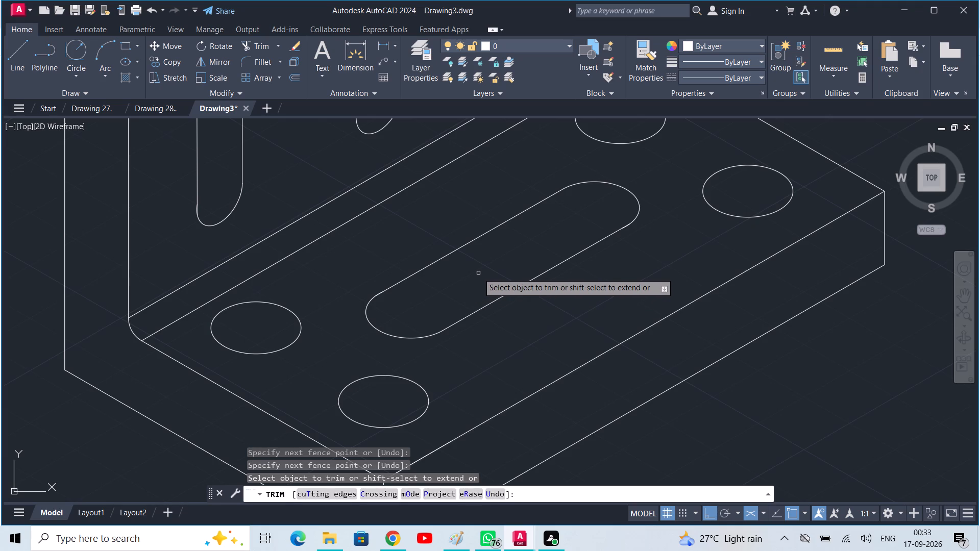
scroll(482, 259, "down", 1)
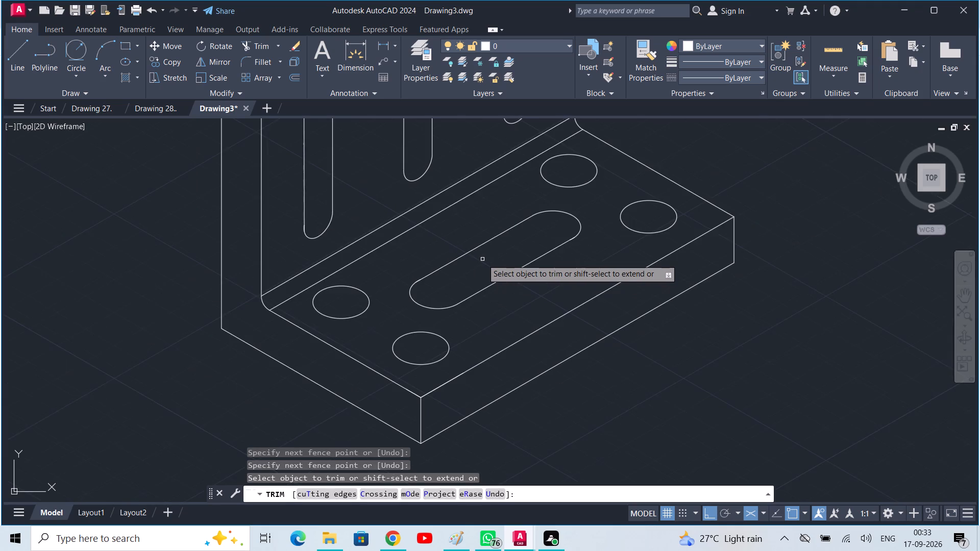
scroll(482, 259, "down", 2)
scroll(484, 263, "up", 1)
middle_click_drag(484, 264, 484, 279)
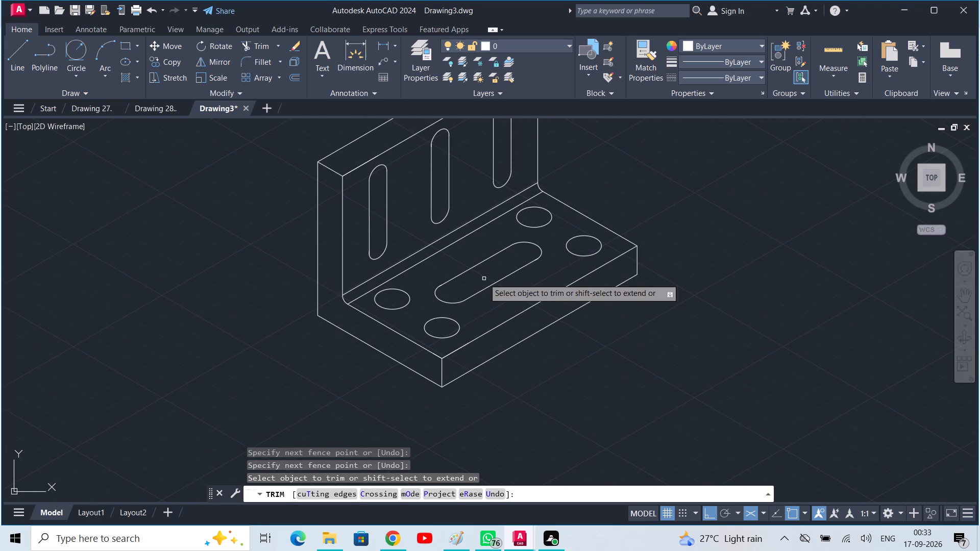
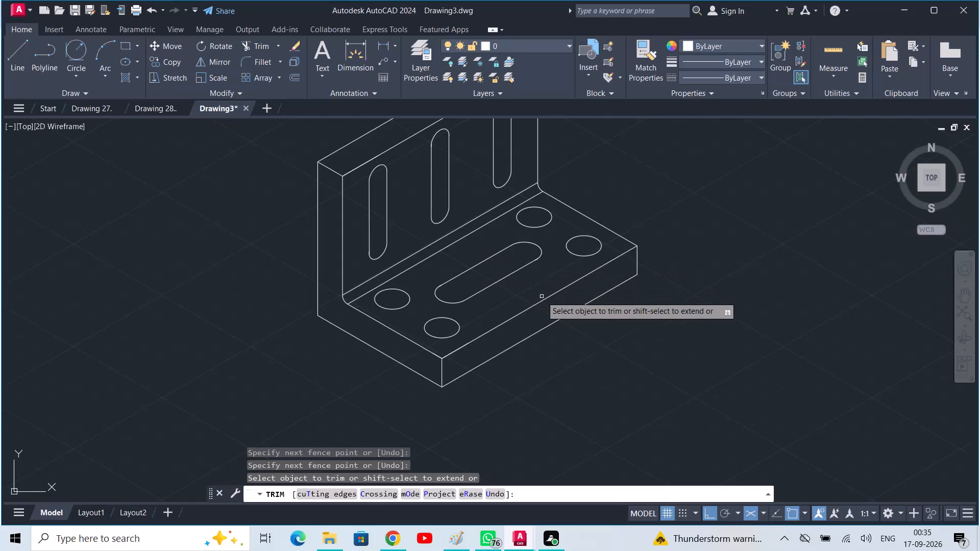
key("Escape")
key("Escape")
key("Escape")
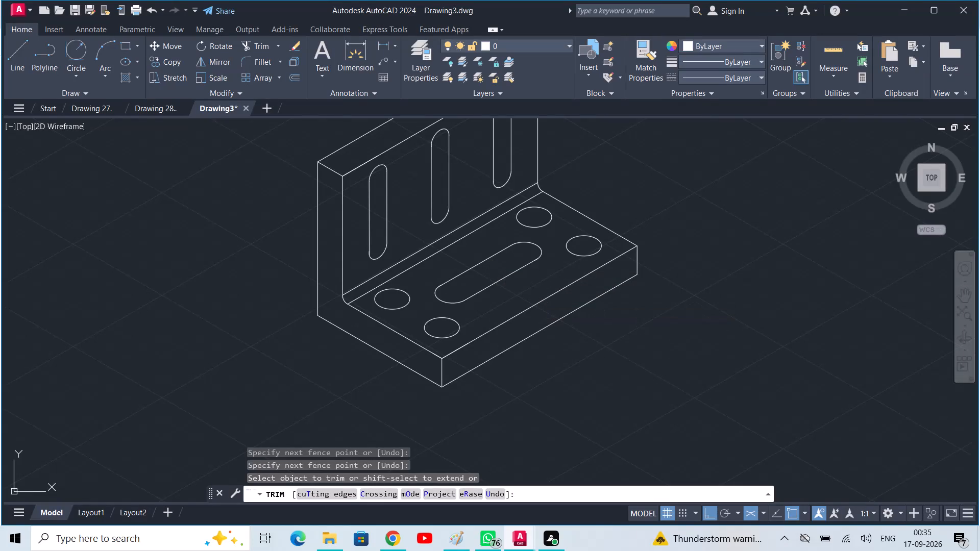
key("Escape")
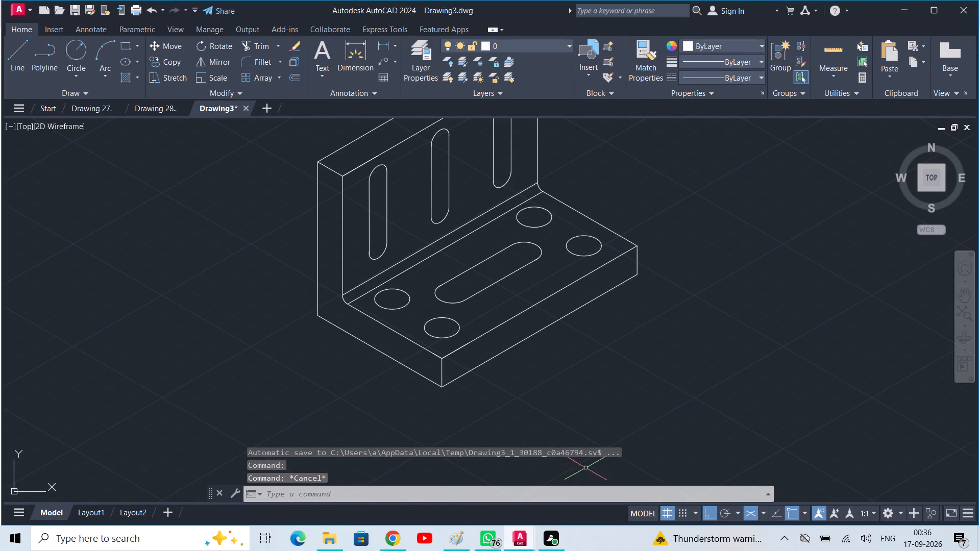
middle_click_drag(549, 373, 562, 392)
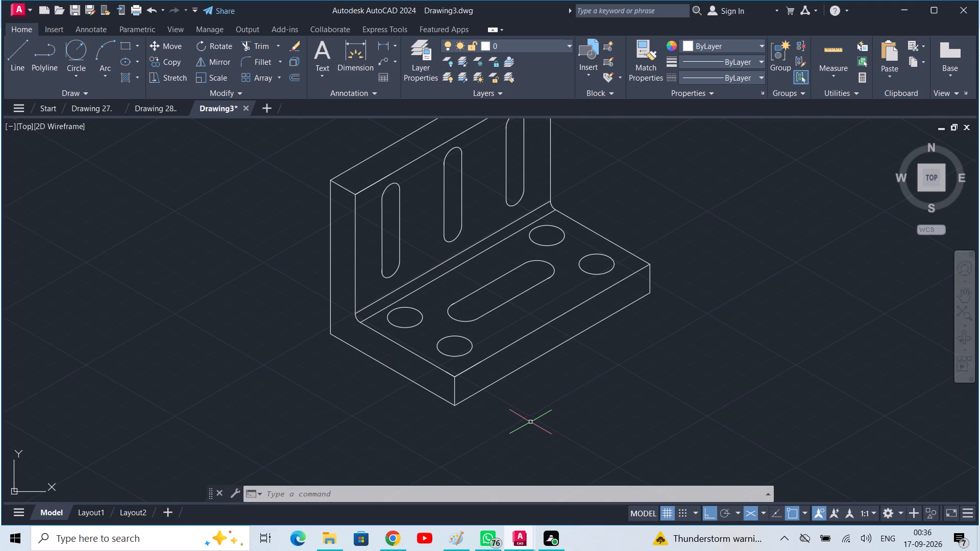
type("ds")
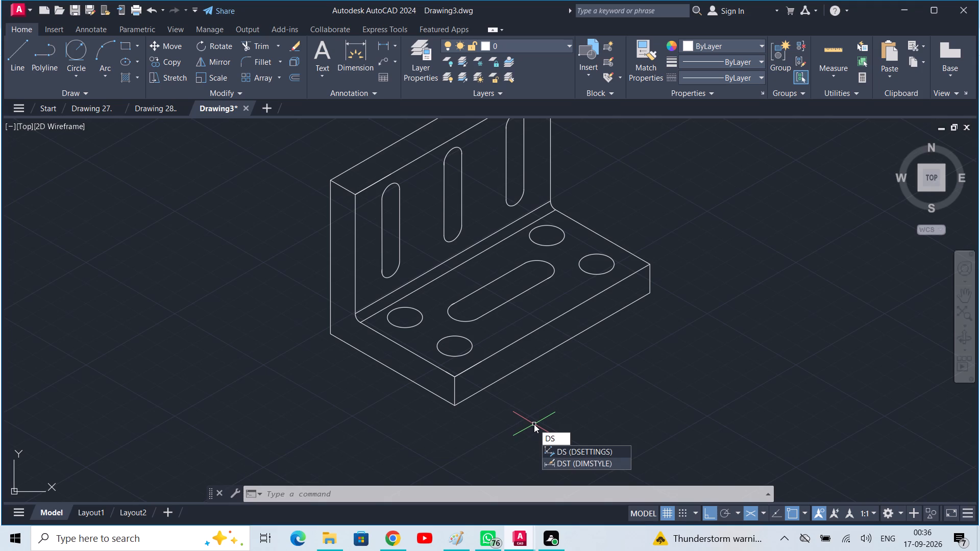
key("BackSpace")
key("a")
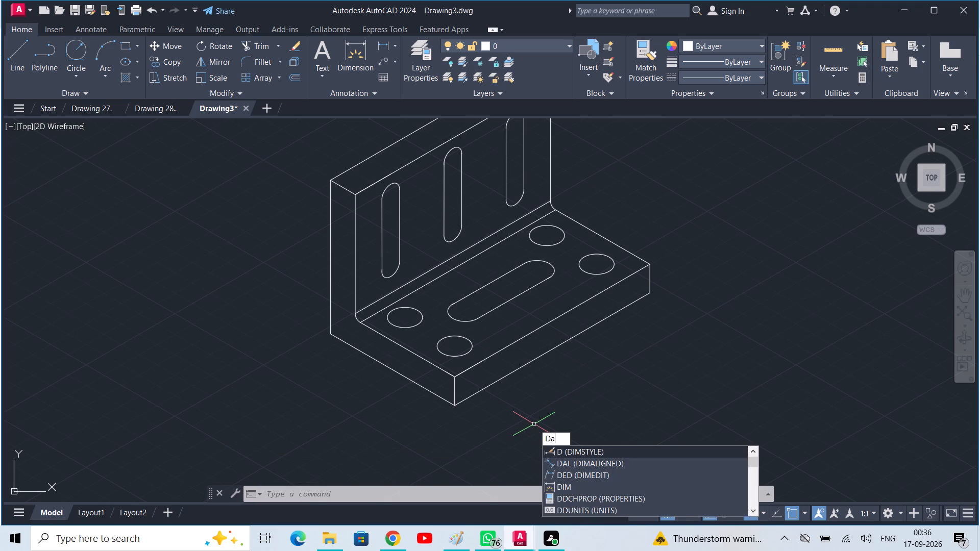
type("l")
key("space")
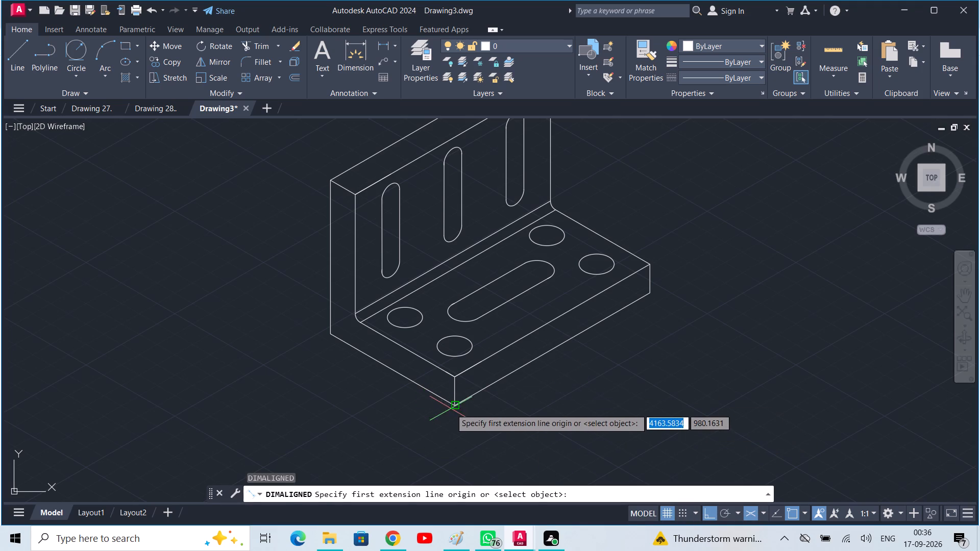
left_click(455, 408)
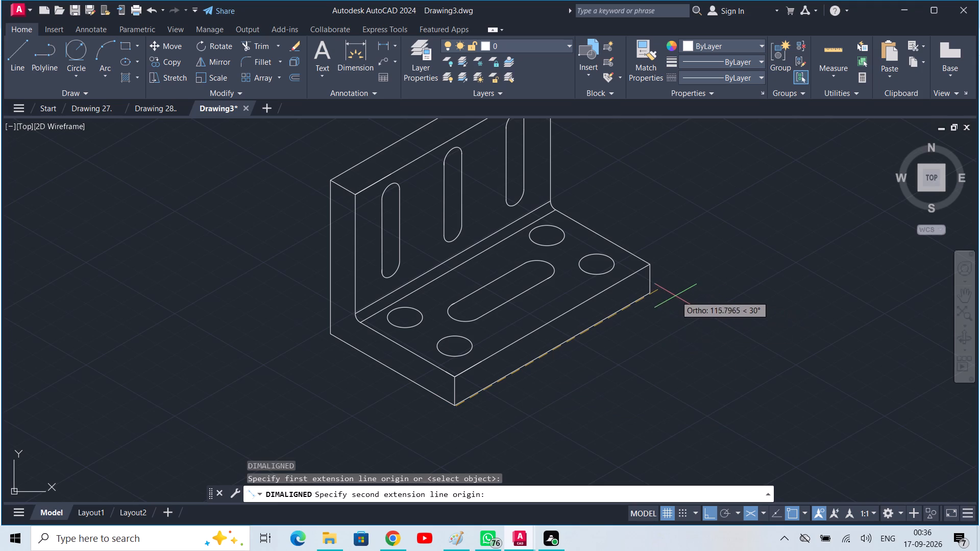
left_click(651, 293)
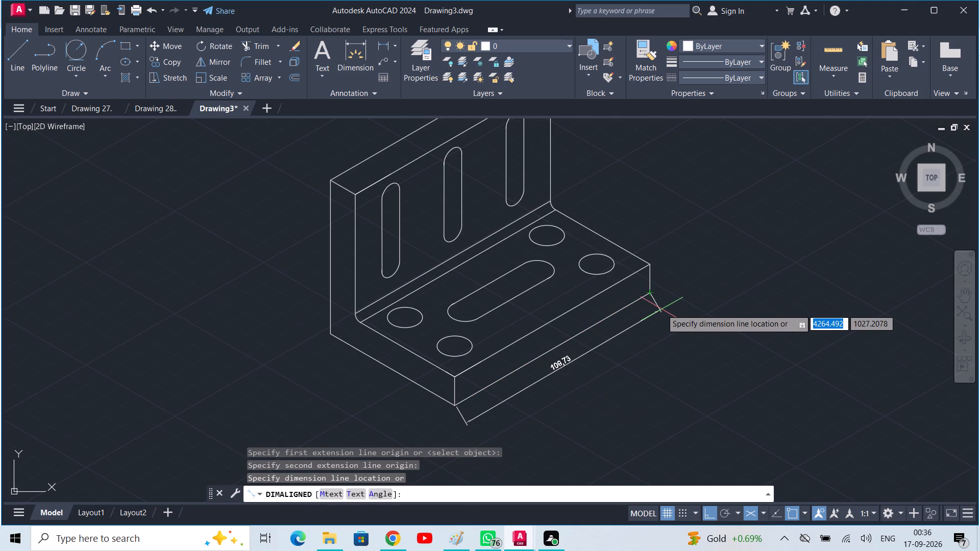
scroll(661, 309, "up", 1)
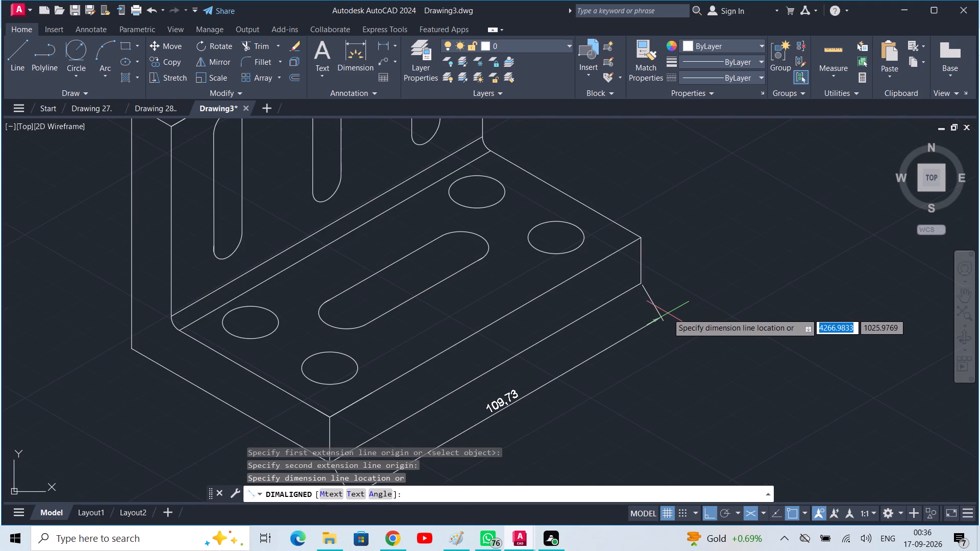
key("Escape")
Add an aligned dimension along the base's long lower outer edge, offset outward from the bracket.
scroll(526, 340, "up", 1)
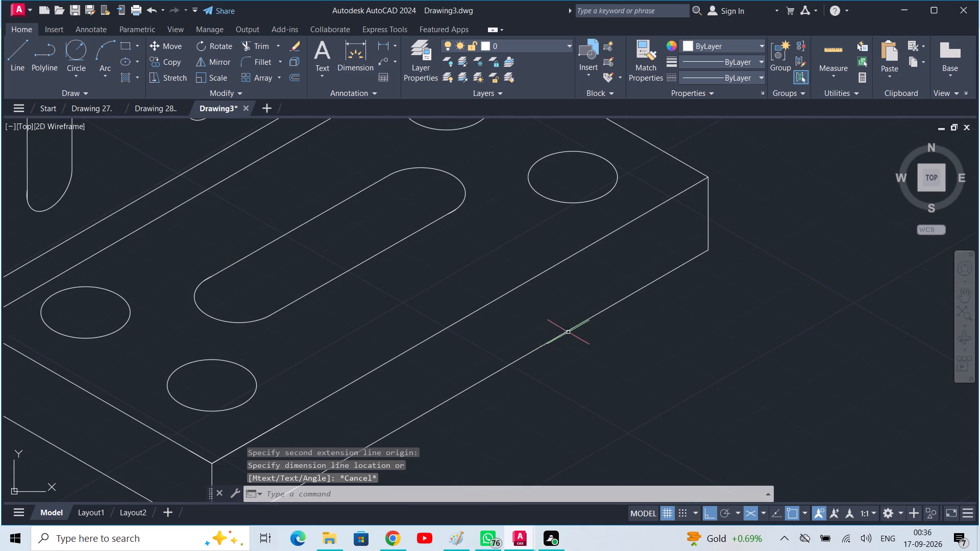
scroll(559, 334, "down", 1)
key("space")
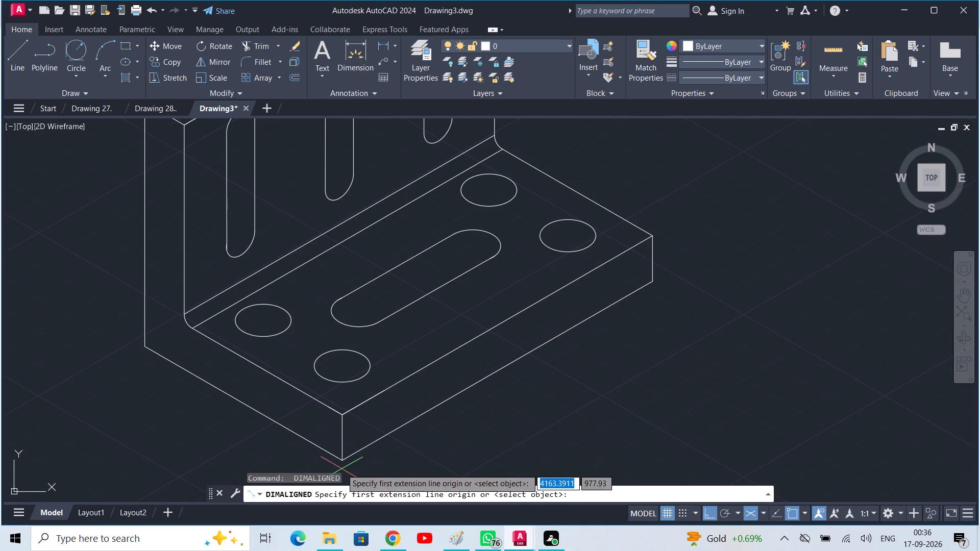
left_click(340, 461)
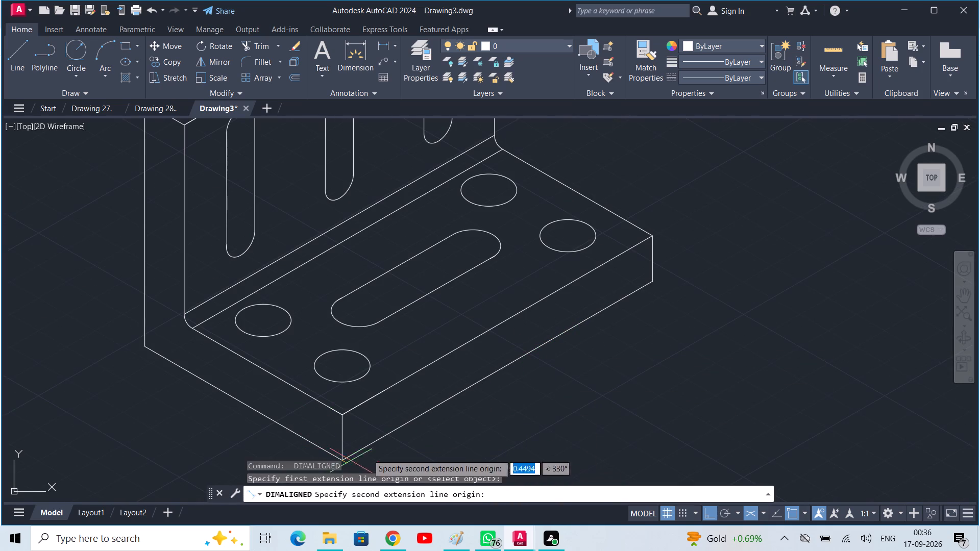
left_click(653, 282)
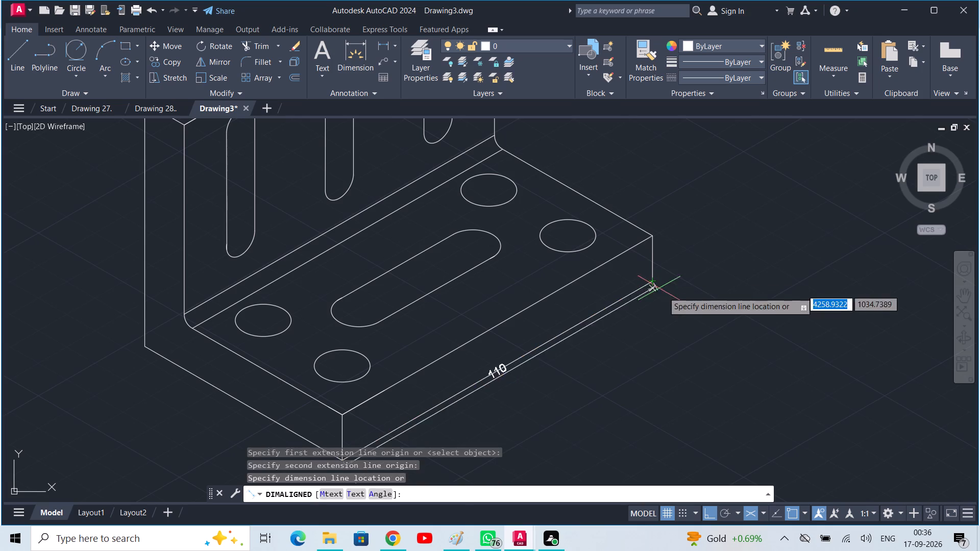
left_click(679, 315)
Add an aligned dimension for the base's thickness at its nearest vertical corner edge.
middle_click_drag(675, 311, 823, 218)
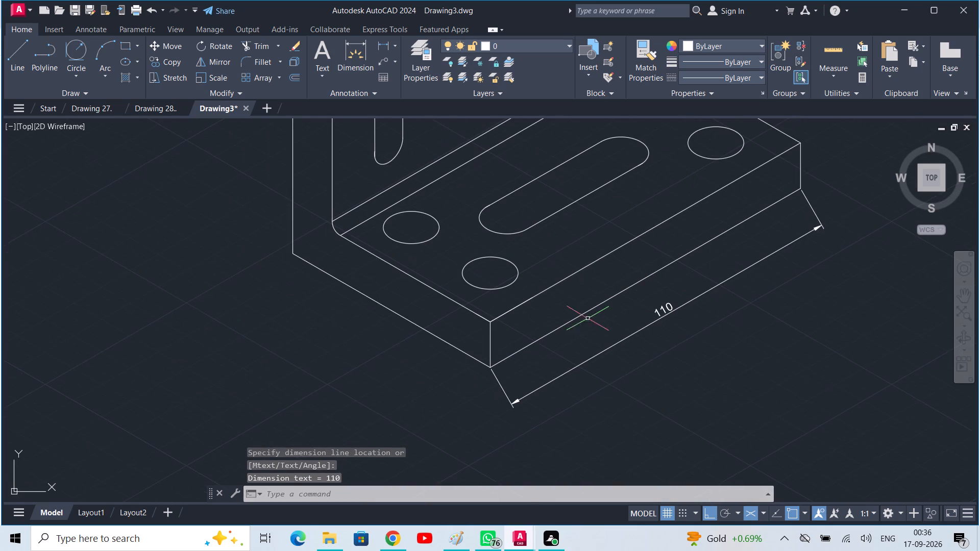
key("space")
left_click(492, 367)
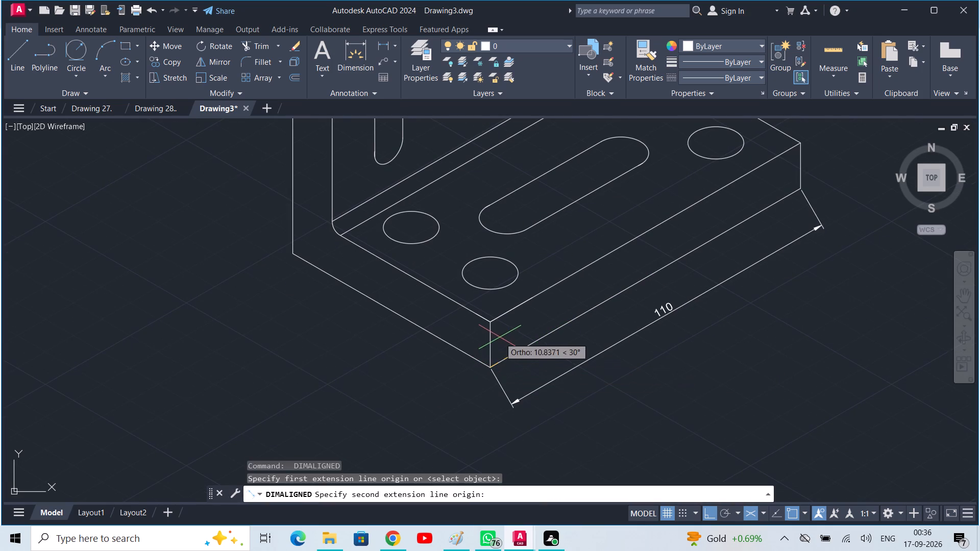
left_click(496, 326)
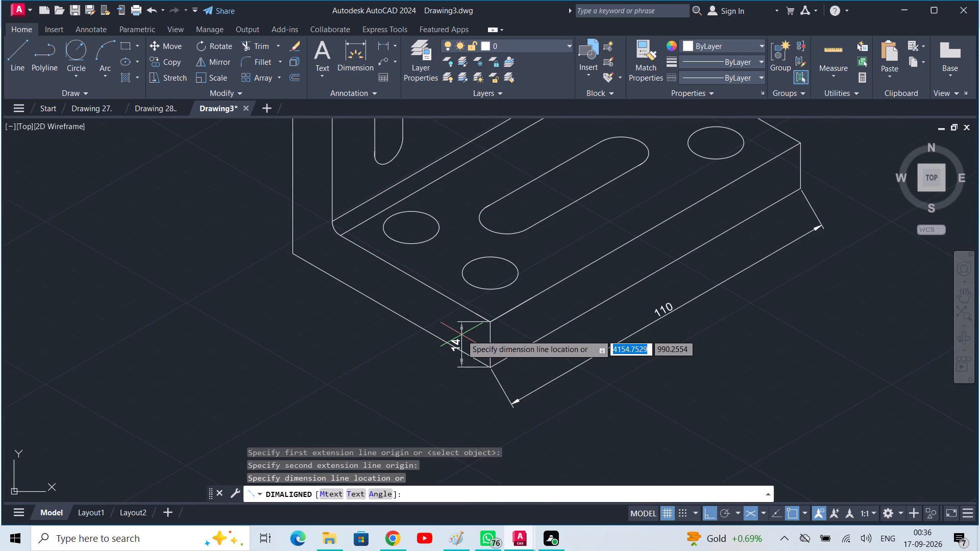
left_click(546, 315)
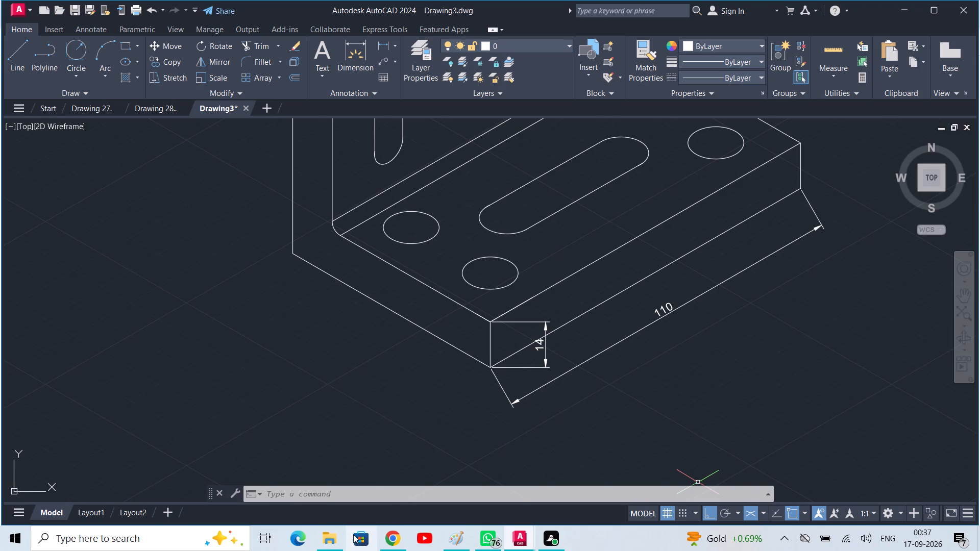
Add an aligned dimension along the base's short lower edge, from the nearest corner to the upright's outer bottom corner.
middle_click_drag(613, 322, 593, 410)
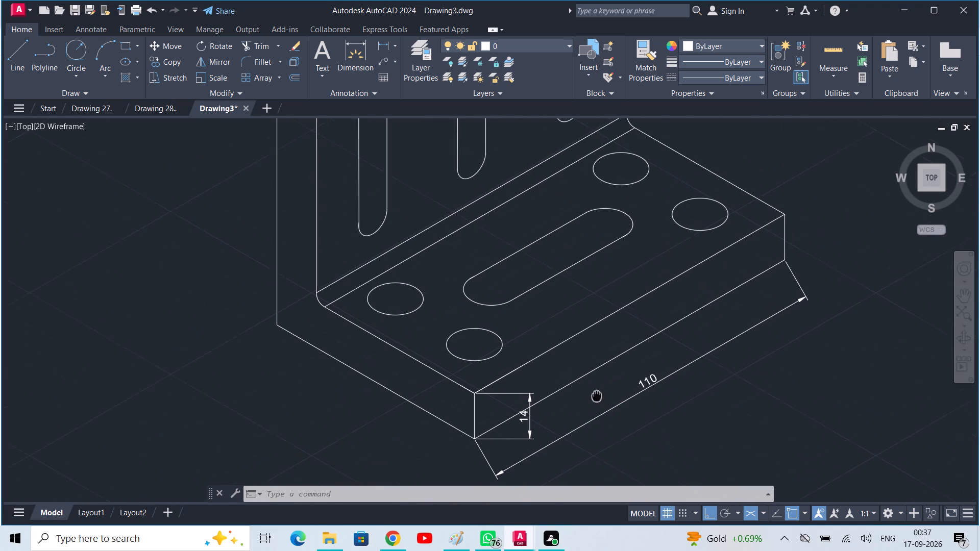
middle_click_drag(593, 410, 592, 415)
key("space")
middle_click_drag(799, 252, 767, 310)
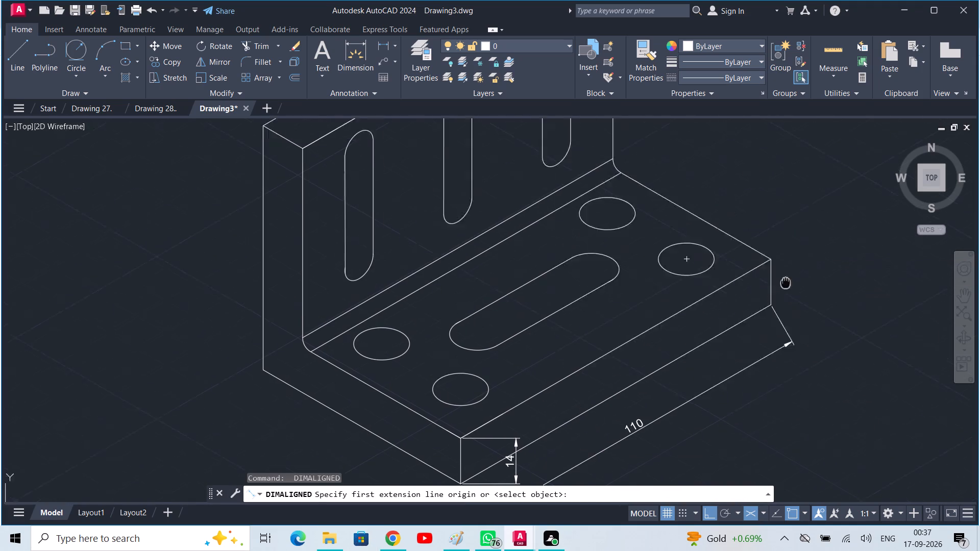
middle_click_drag(767, 310, 762, 317)
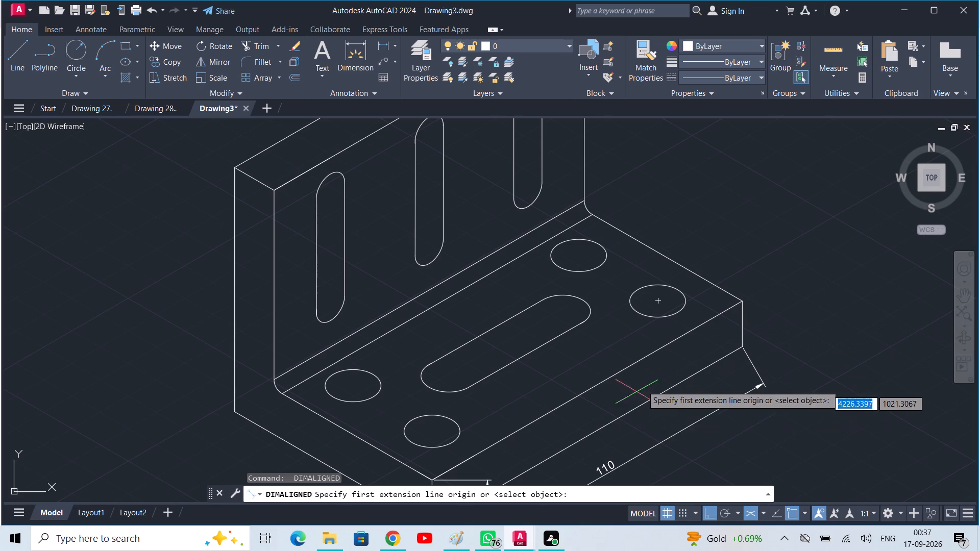
middle_click_drag(651, 375, 742, 279)
left_click(523, 430)
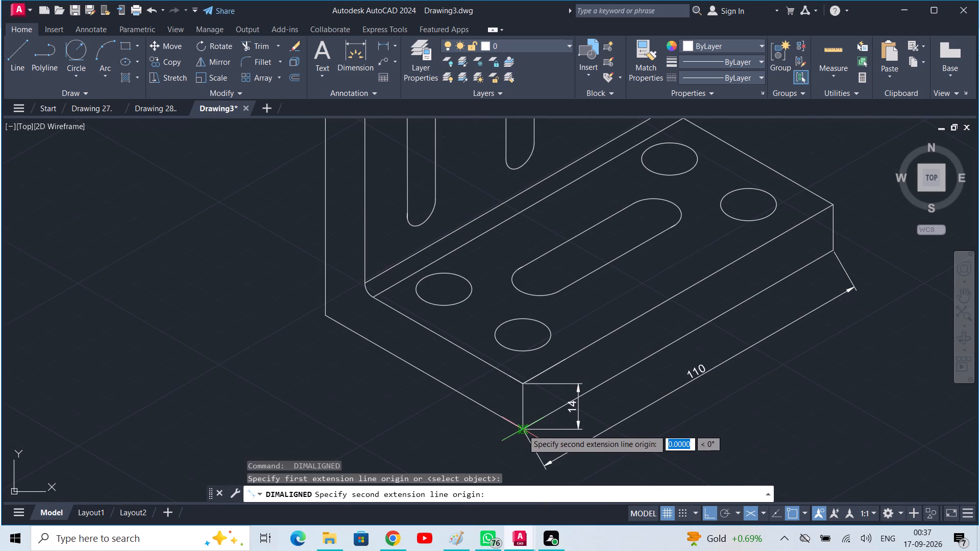
left_click(325, 315)
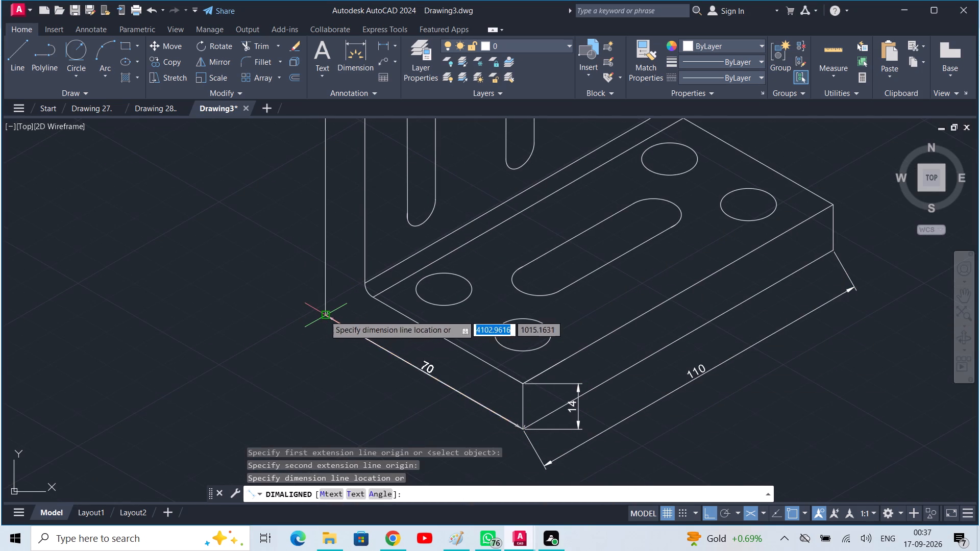
left_click(250, 357)
Add an aligned dimension for the upright's full height along its outer vertical edge, placed outside the bracket.
middle_click_drag(368, 335, 495, 305)
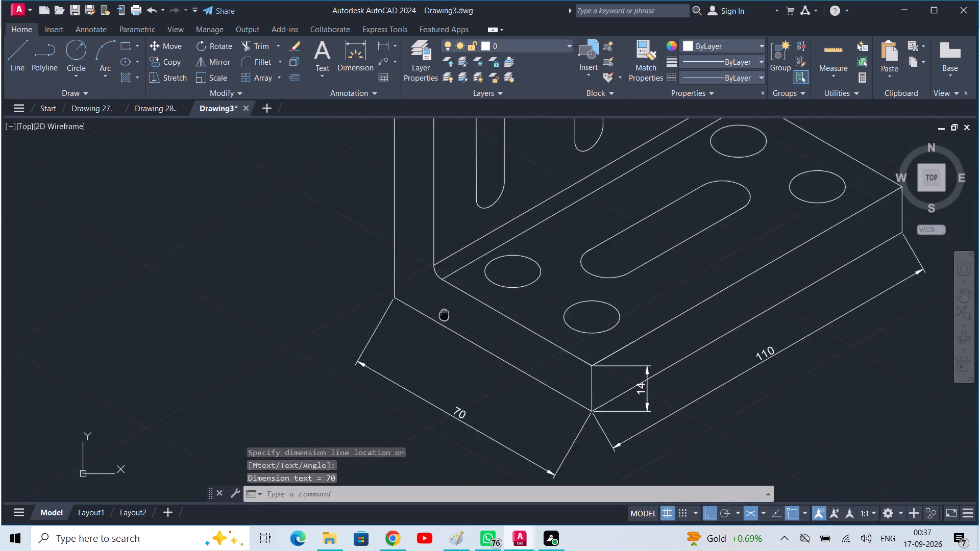
middle_click_drag(495, 305, 578, 357)
key("space")
middle_click_drag(582, 320, 507, 437)
scroll(582, 320, "down", 1)
middle_click_drag(483, 420, 524, 359)
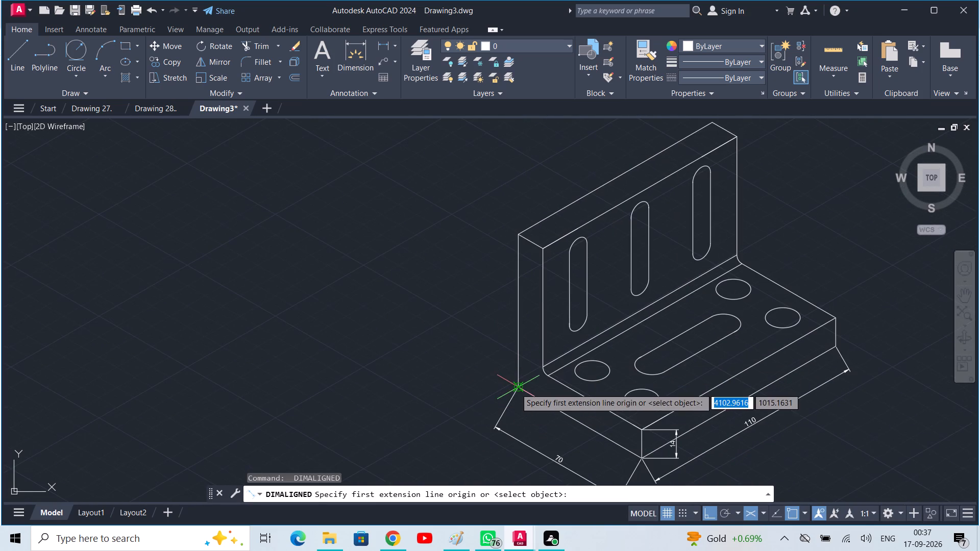
left_click(516, 388)
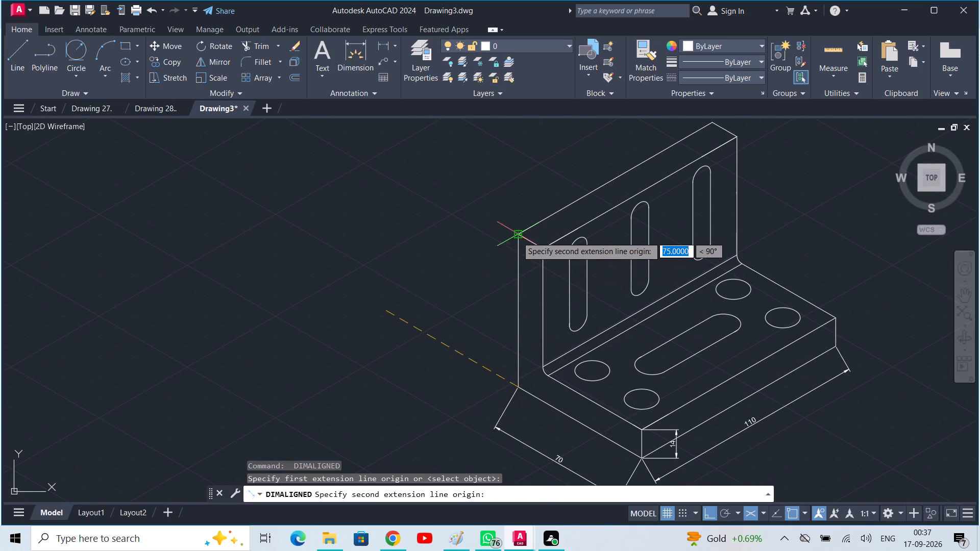
left_click(517, 237)
left_click(476, 244)
Dimension the vertical distance from the nearest upright slot's upper arc centre to the upright's top front edge.
key("space")
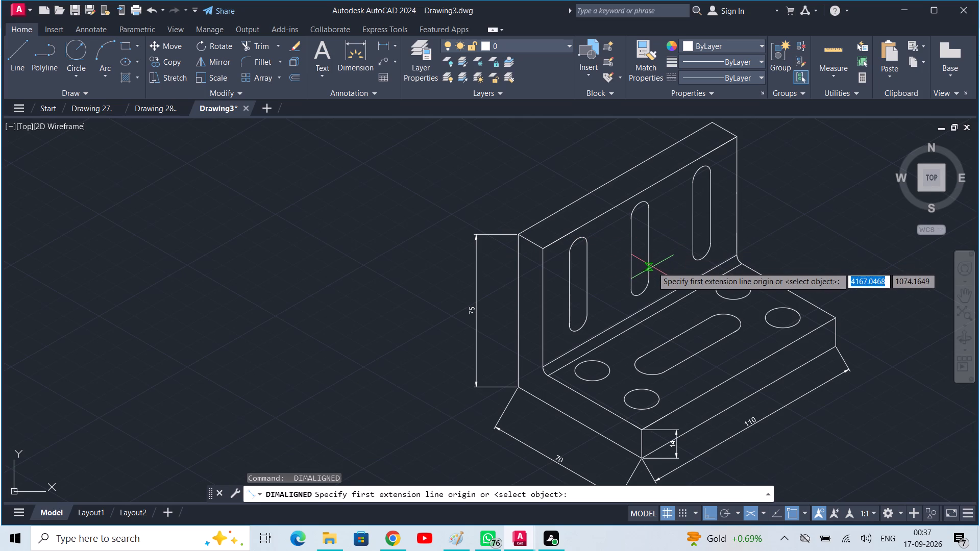
left_click(581, 251)
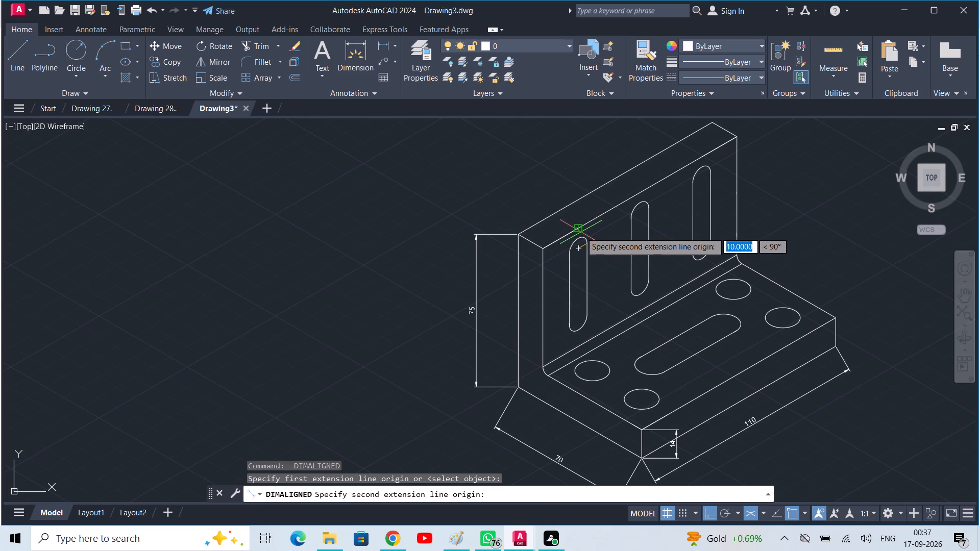
left_click(580, 232)
left_click(607, 227)
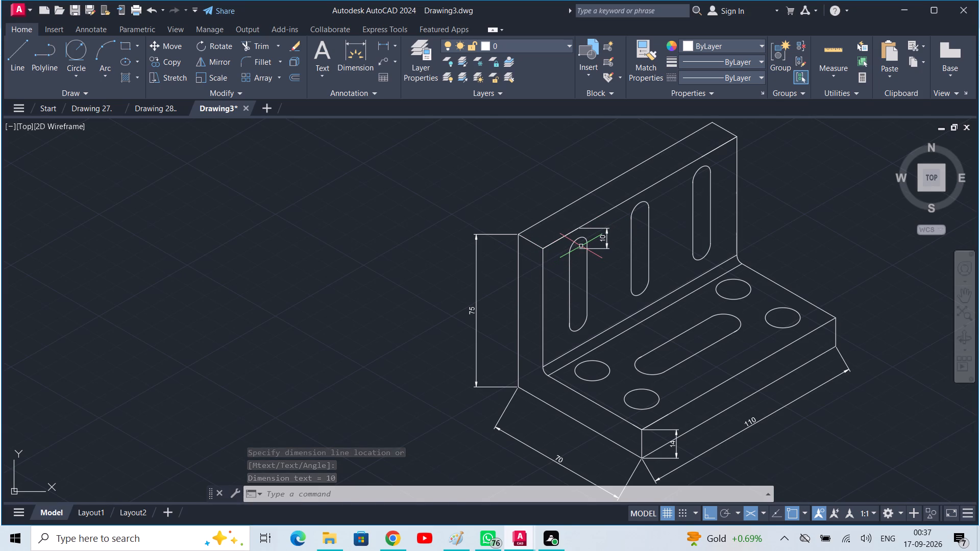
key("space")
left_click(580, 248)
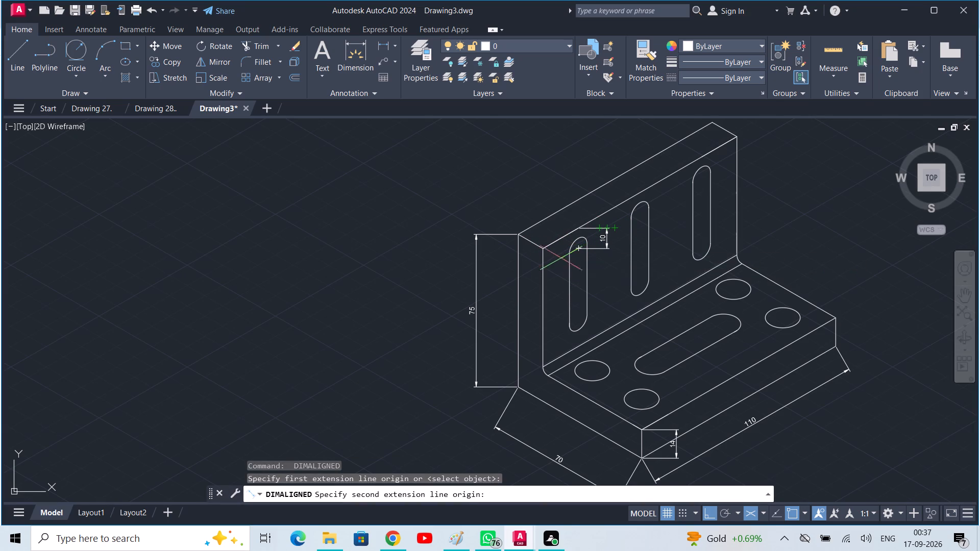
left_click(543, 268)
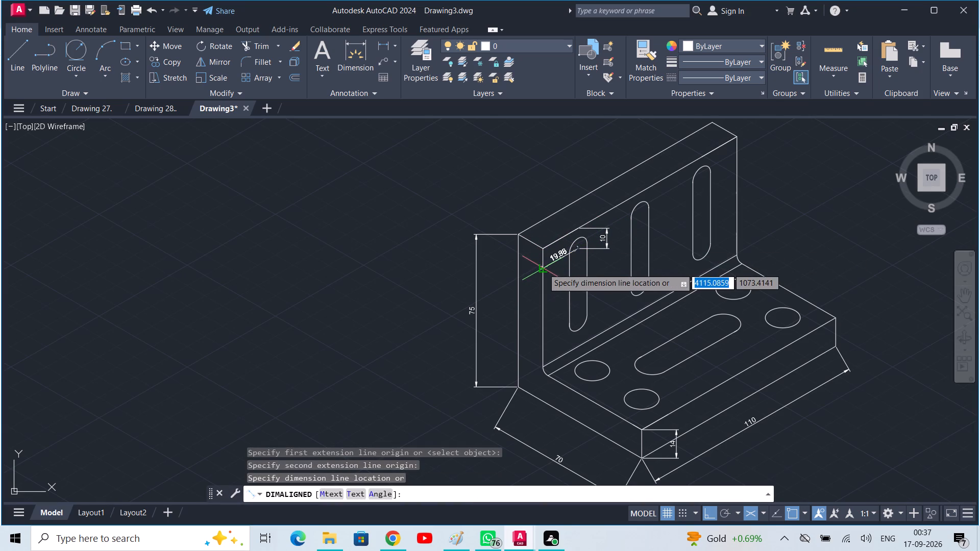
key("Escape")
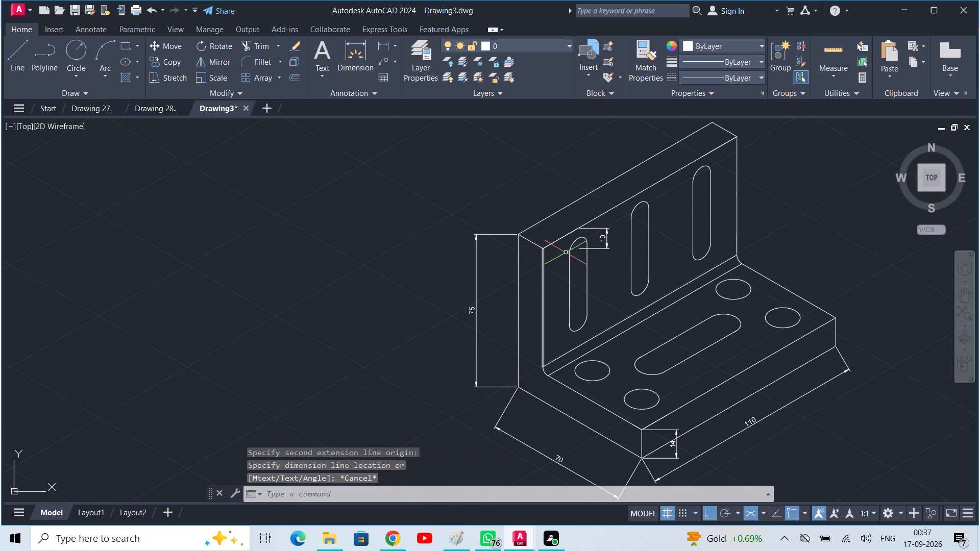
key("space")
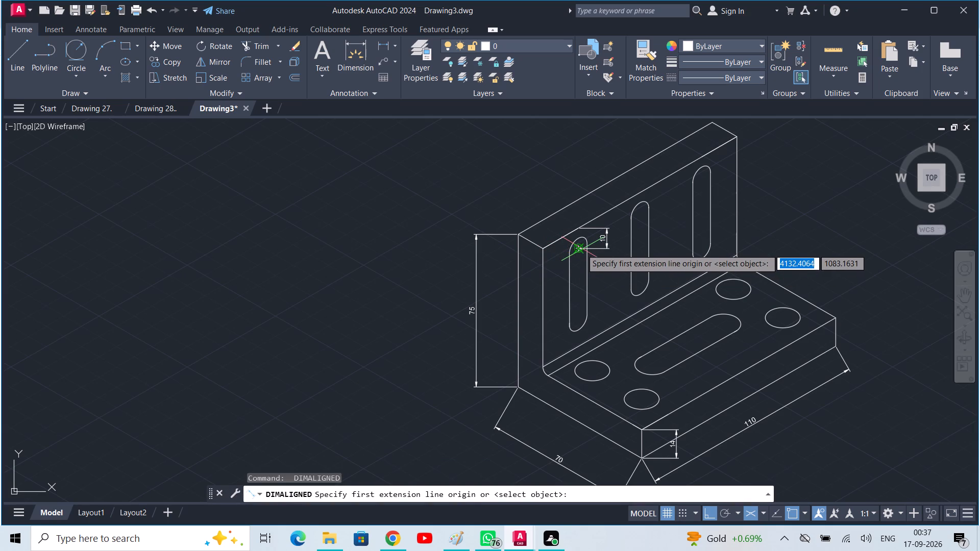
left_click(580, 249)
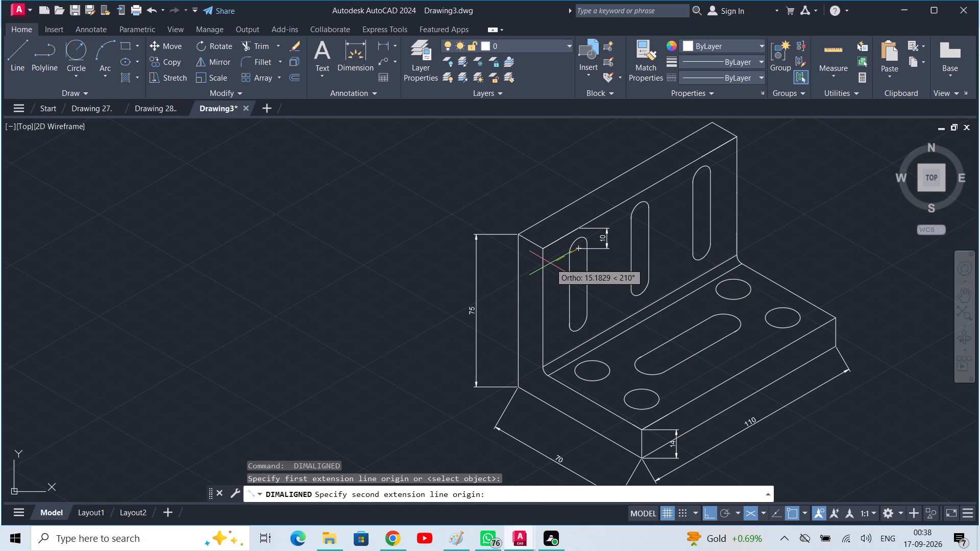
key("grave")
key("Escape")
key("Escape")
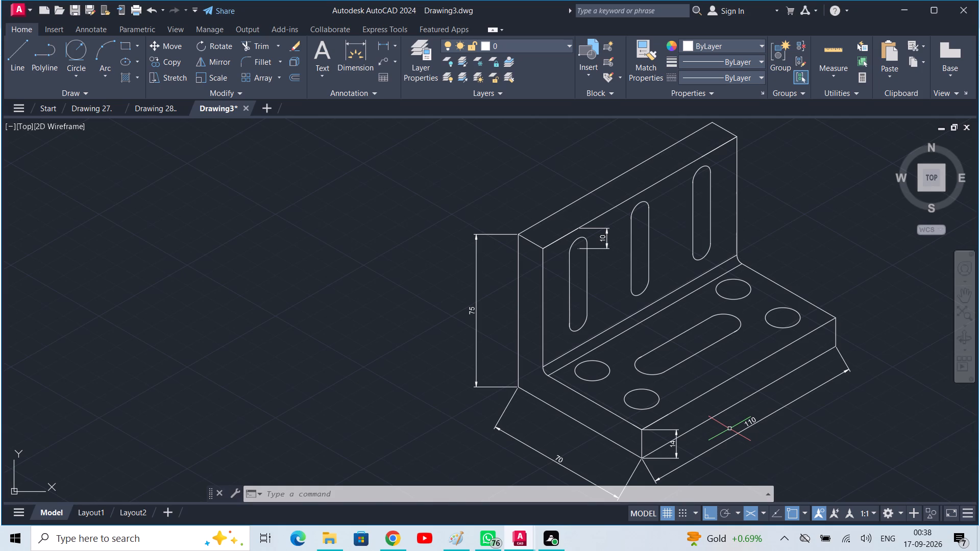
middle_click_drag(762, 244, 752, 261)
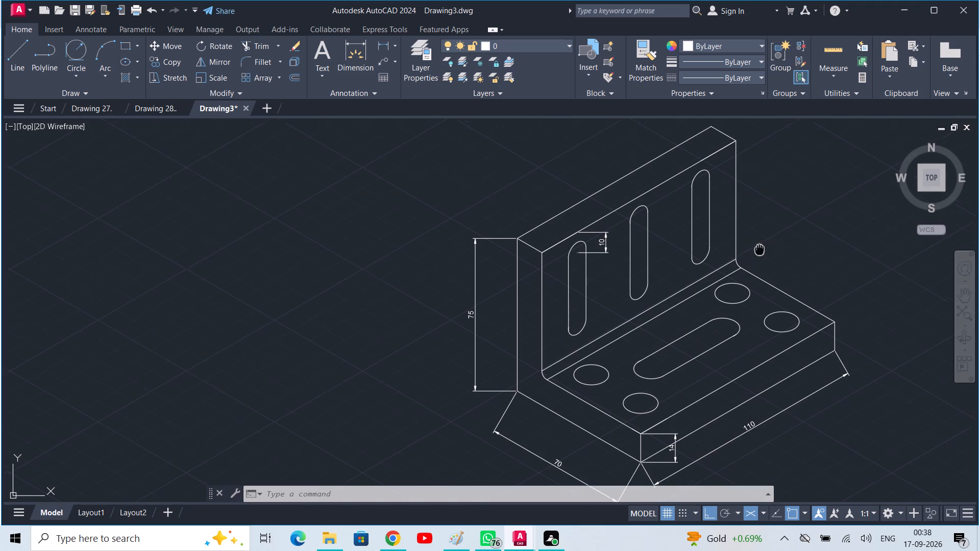
Add an aligned dimension for the upright's thickness along its short top edge at the far end, placed above the bracket.
middle_click_drag(752, 261, 736, 284)
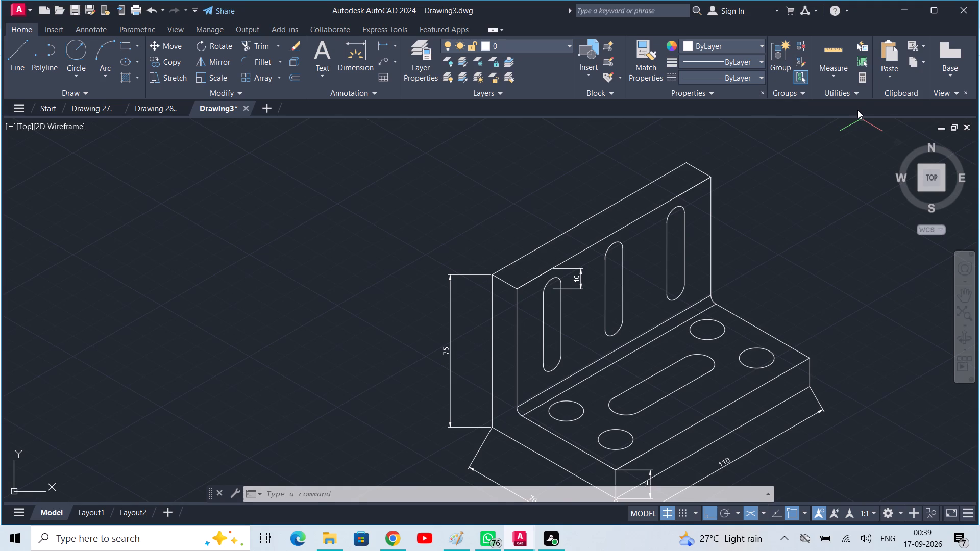
middle_click_drag(815, 159, 736, 214)
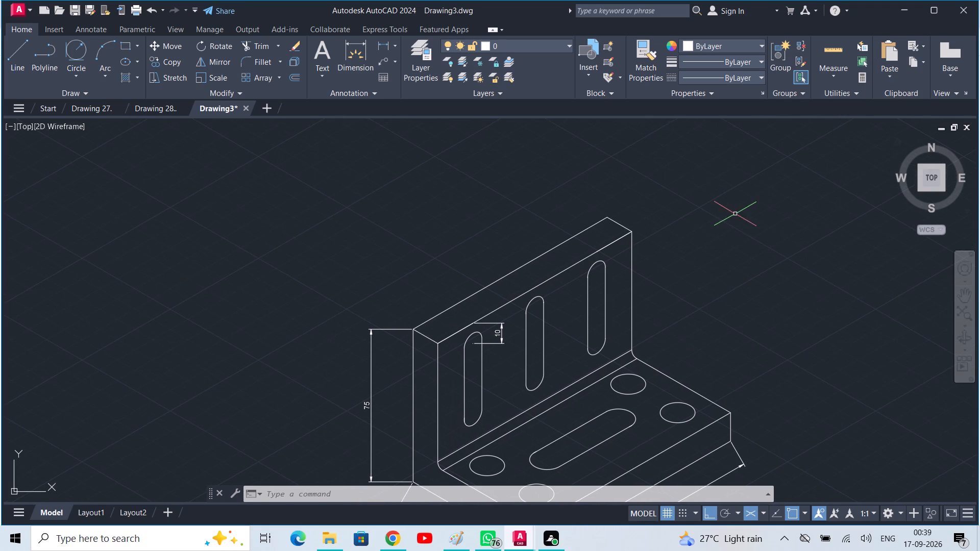
middle_click_drag(688, 269, 694, 245)
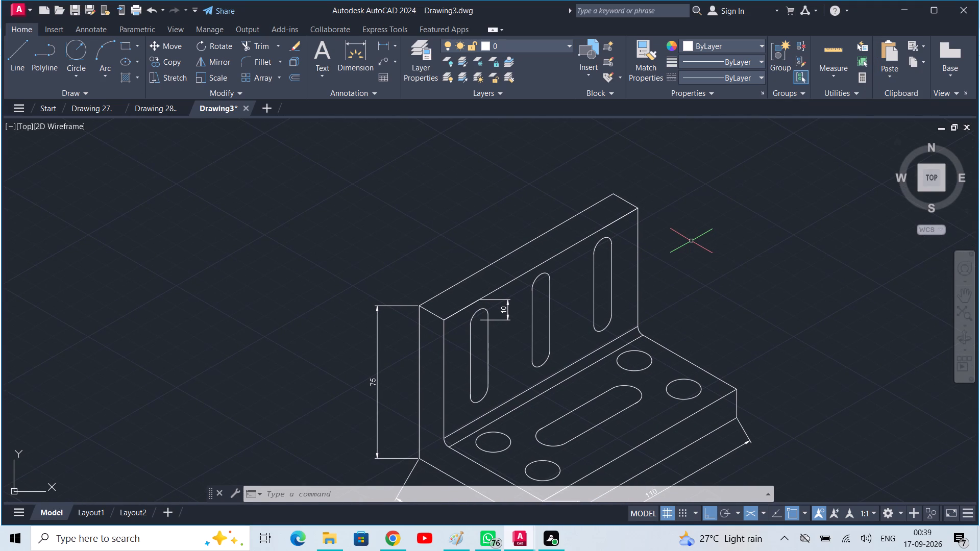
key("space")
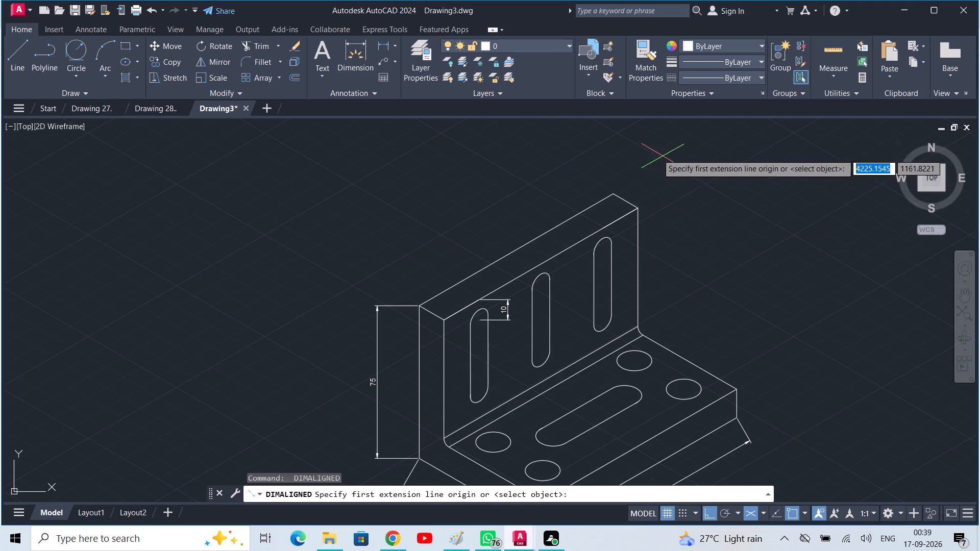
left_click(611, 191)
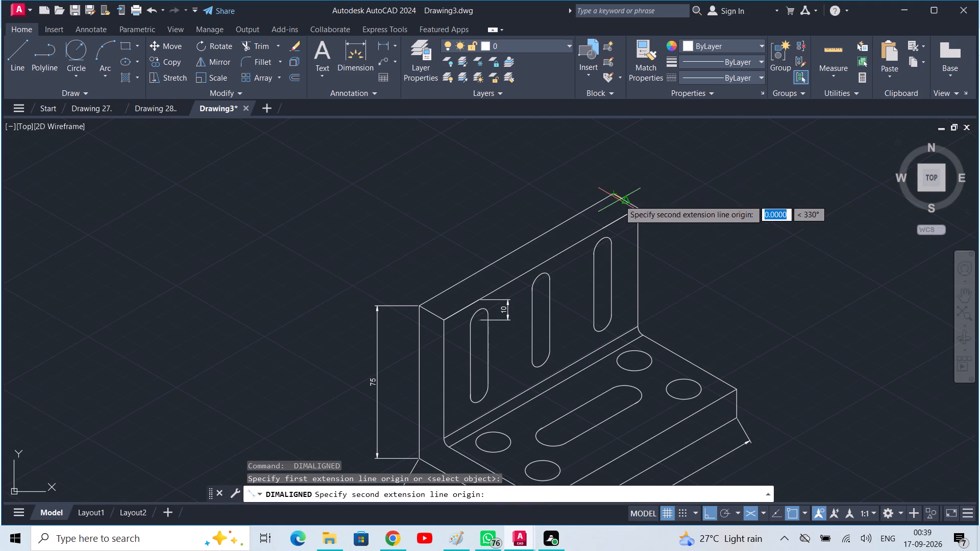
left_click(636, 211)
left_click(673, 199)
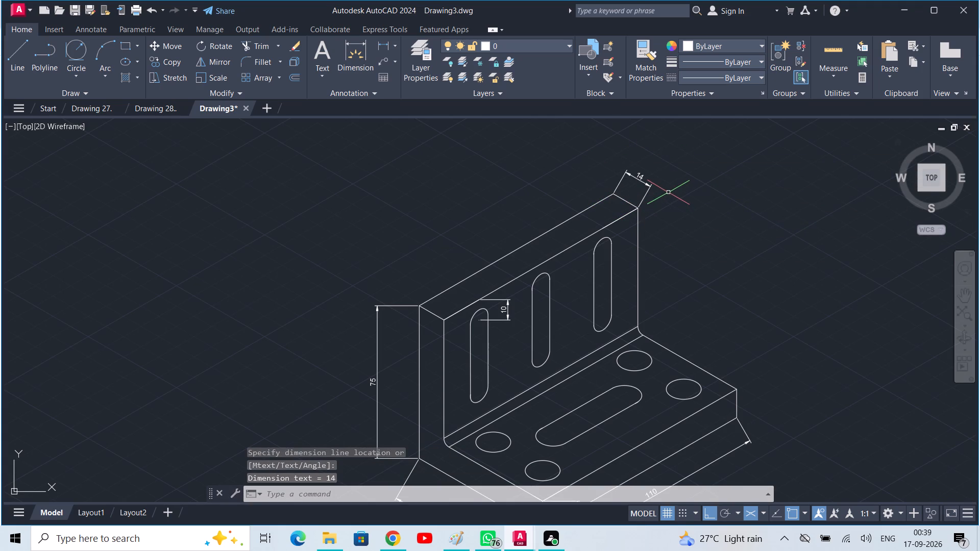
Add an aligned dimension between the upper arc centres of the far and middle upright slots, placed above the slots.
key("space")
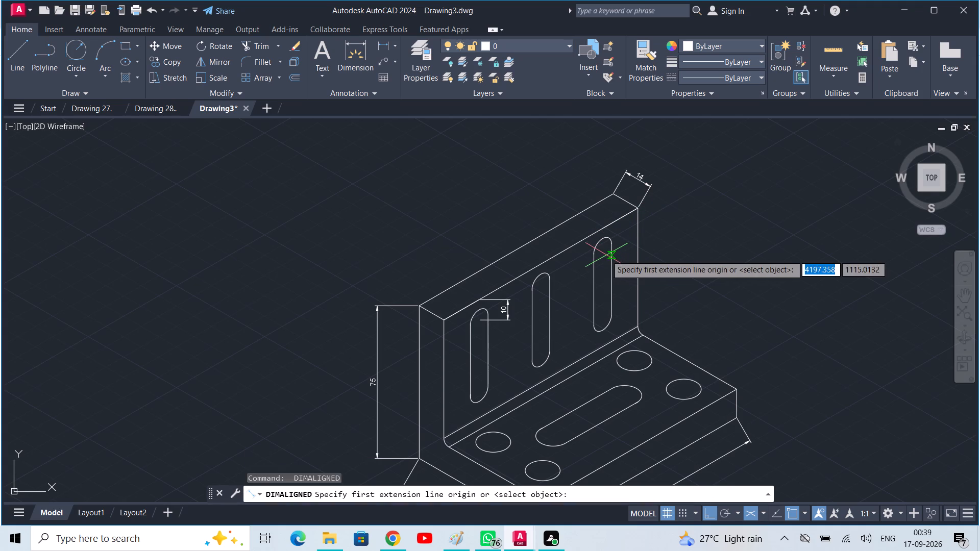
left_click(600, 246)
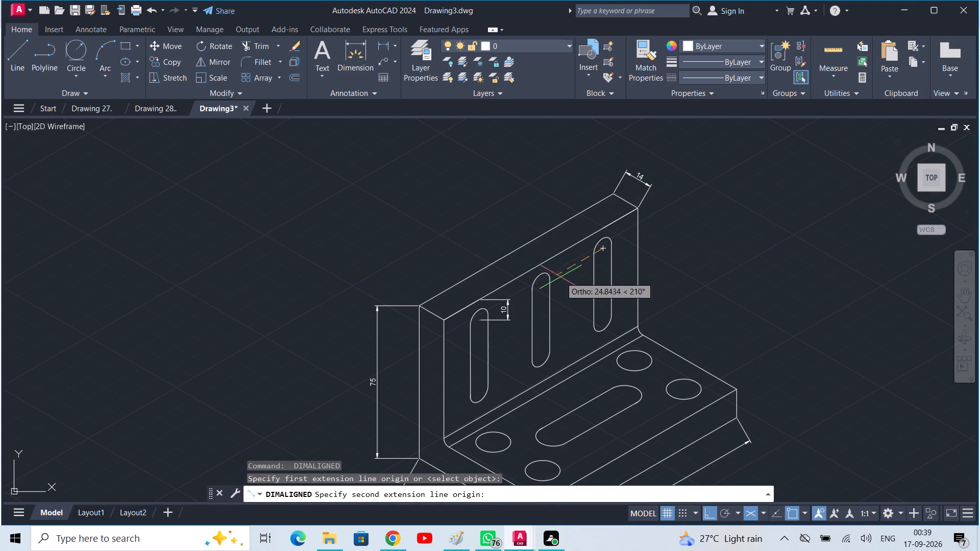
left_click(543, 282)
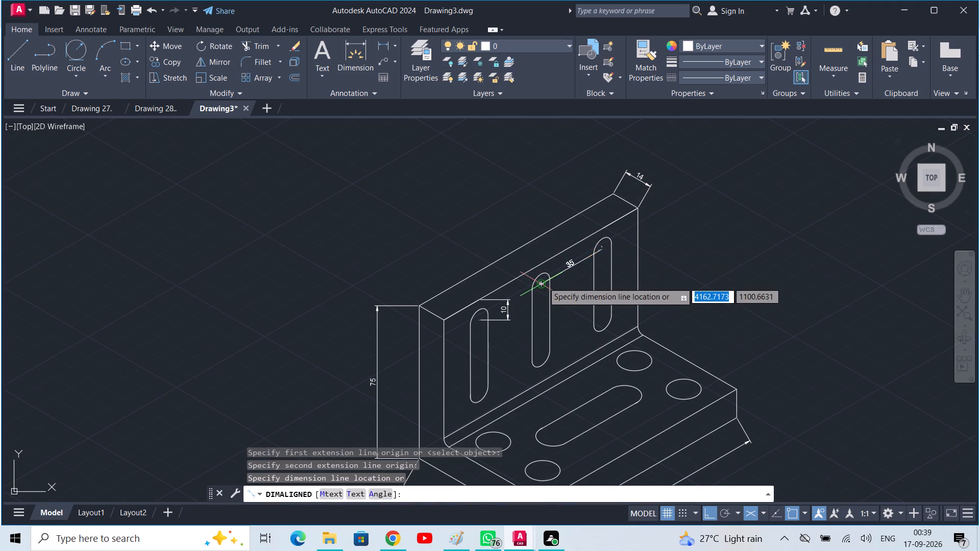
left_click(540, 258)
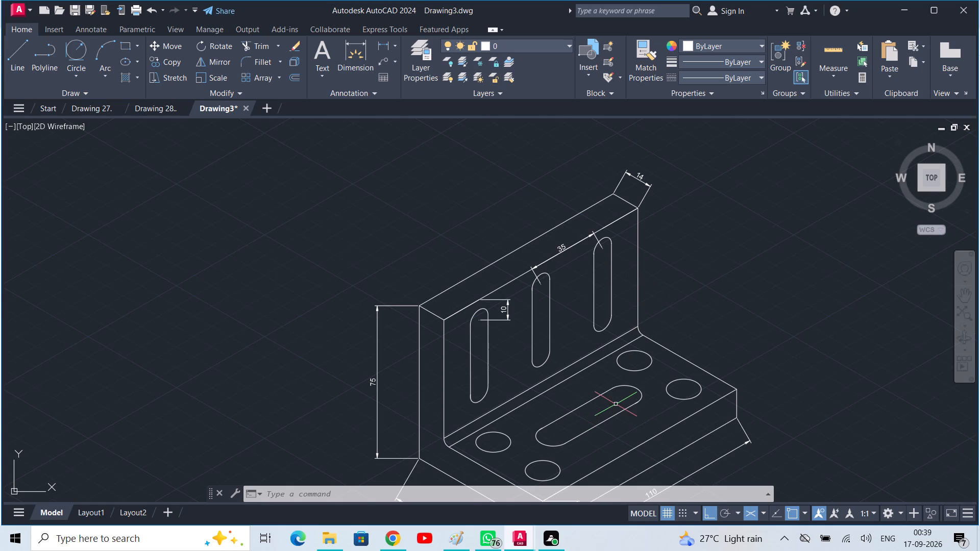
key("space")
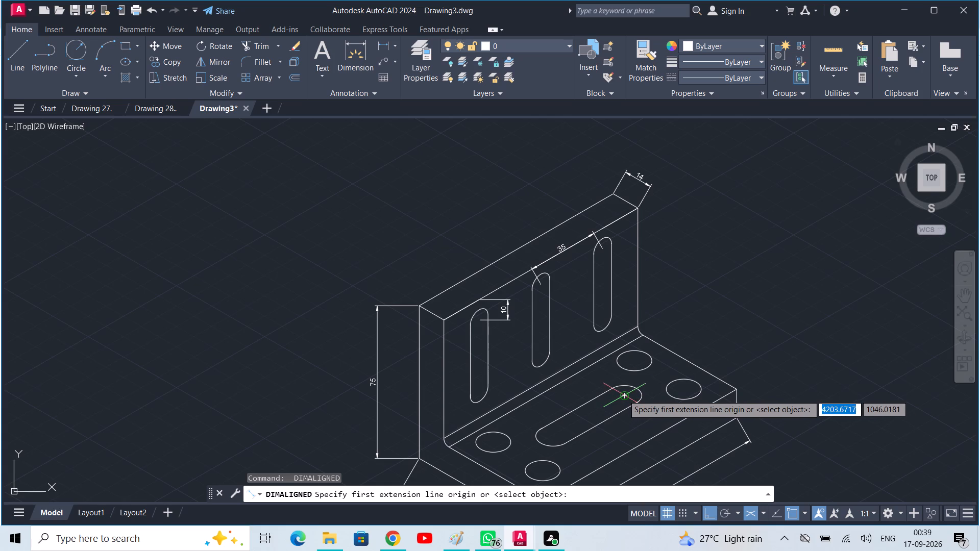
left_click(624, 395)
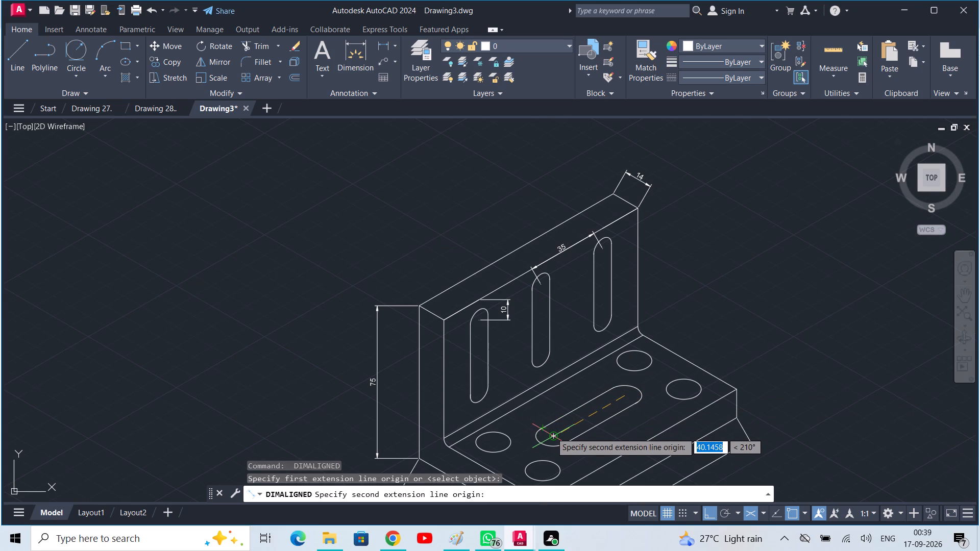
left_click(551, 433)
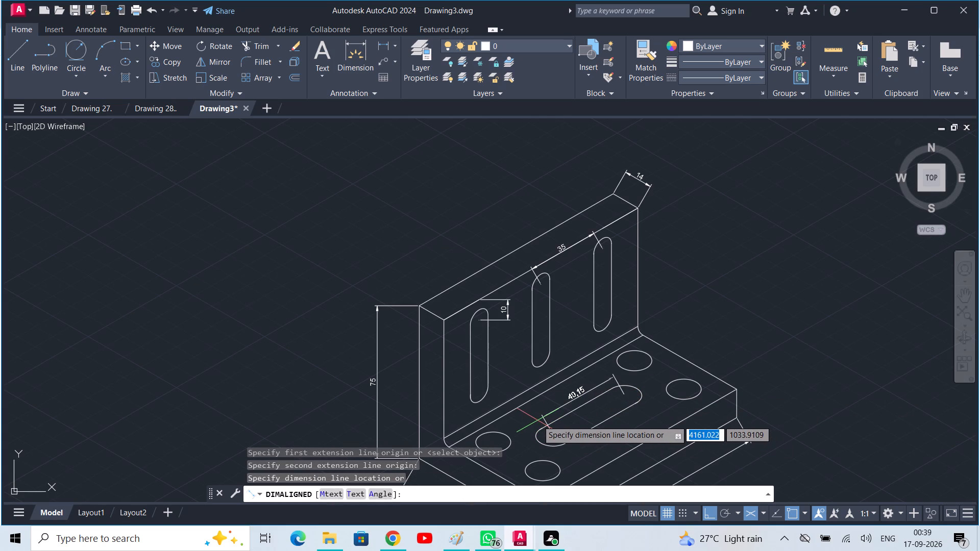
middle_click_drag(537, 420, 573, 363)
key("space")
Add an aligned dimension between the central base slot's two end arc centres, placed on the side facing the upright.
key("space")
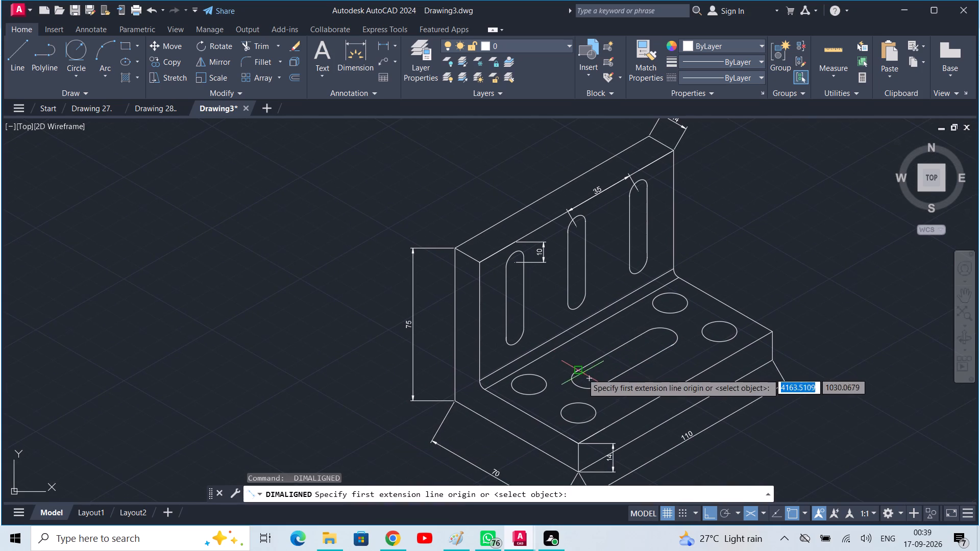
scroll(594, 381, "up", 3)
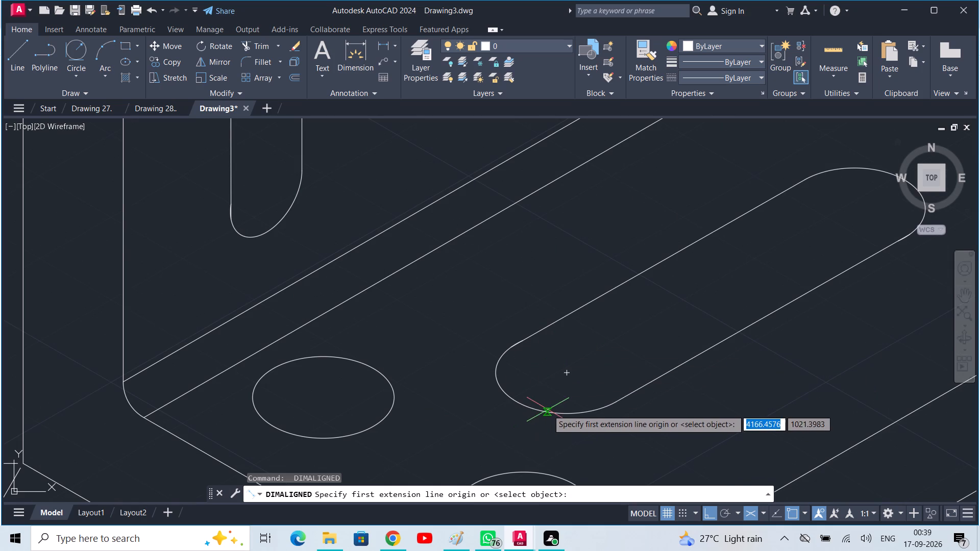
left_click(566, 370)
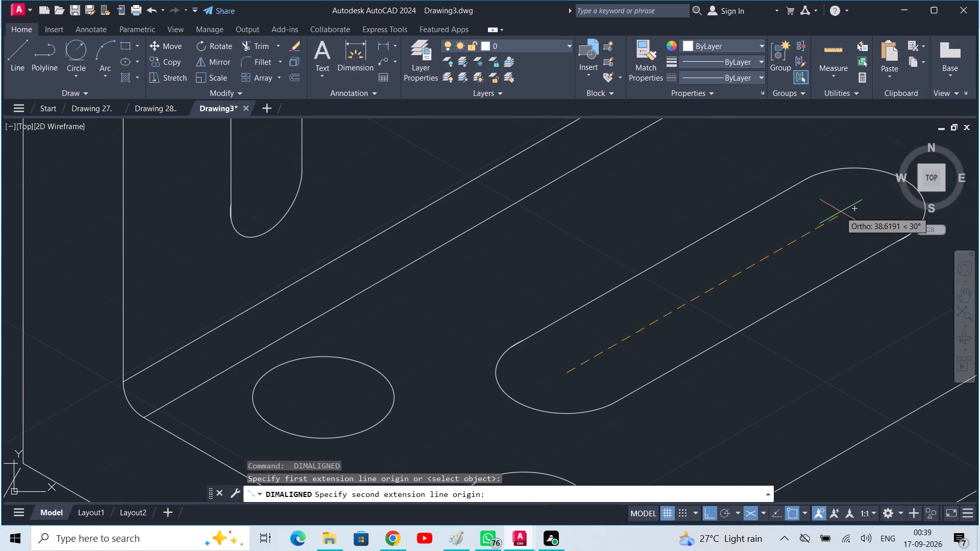
left_click(855, 208)
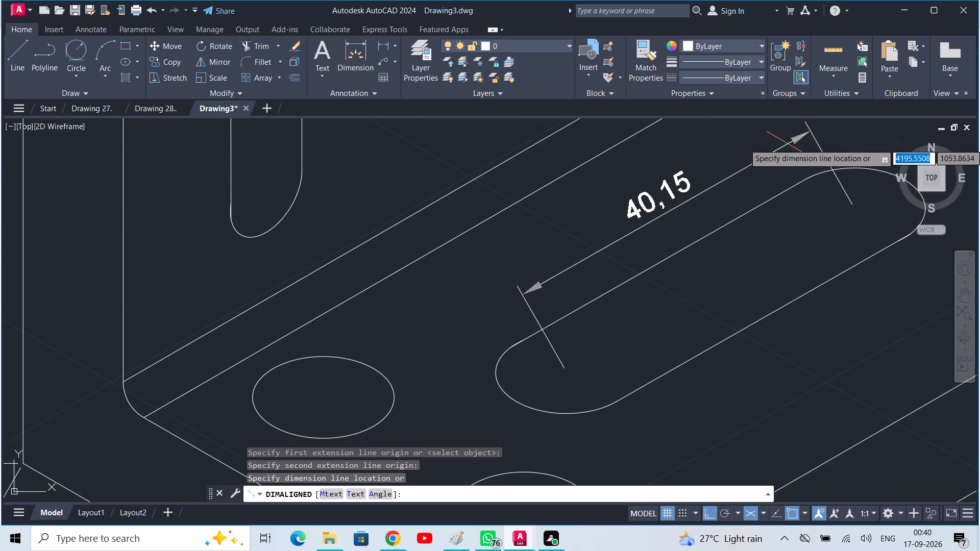
left_click(788, 144)
Add an aligned dimension from the nearest base hole's centre to the base's long outer top edge.
middle_click_drag(798, 192, 708, 201)
scroll(712, 205, "down", 1)
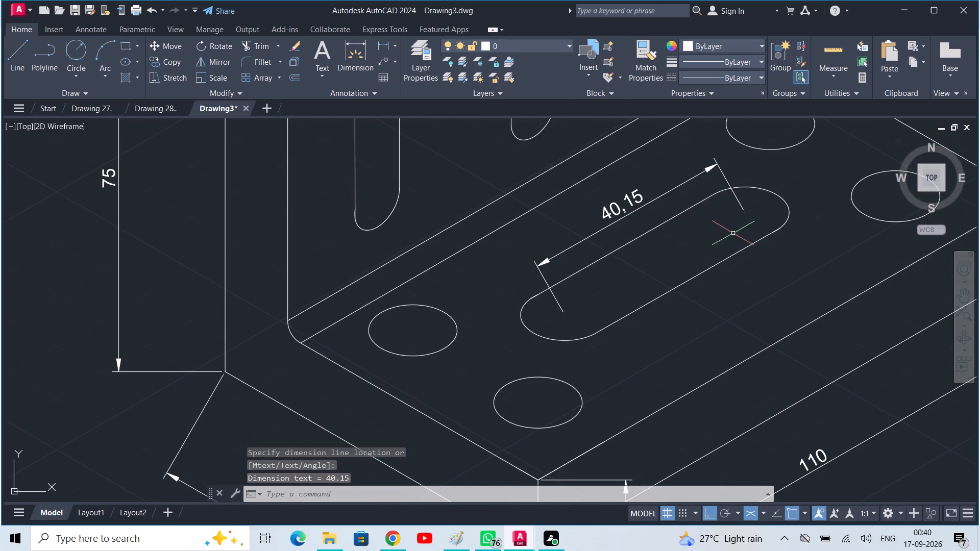
middle_click_drag(746, 244, 687, 227)
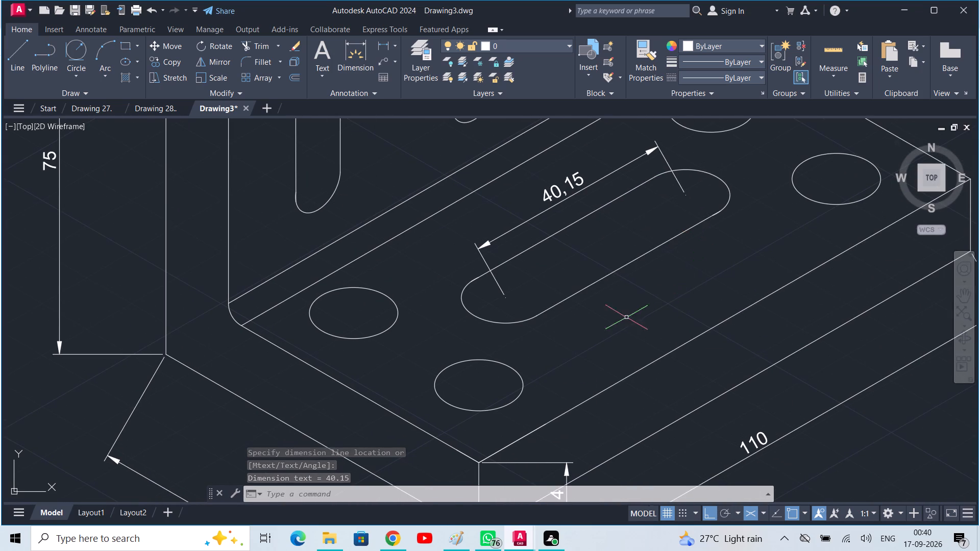
middle_click_drag(562, 421, 601, 395)
key("space")
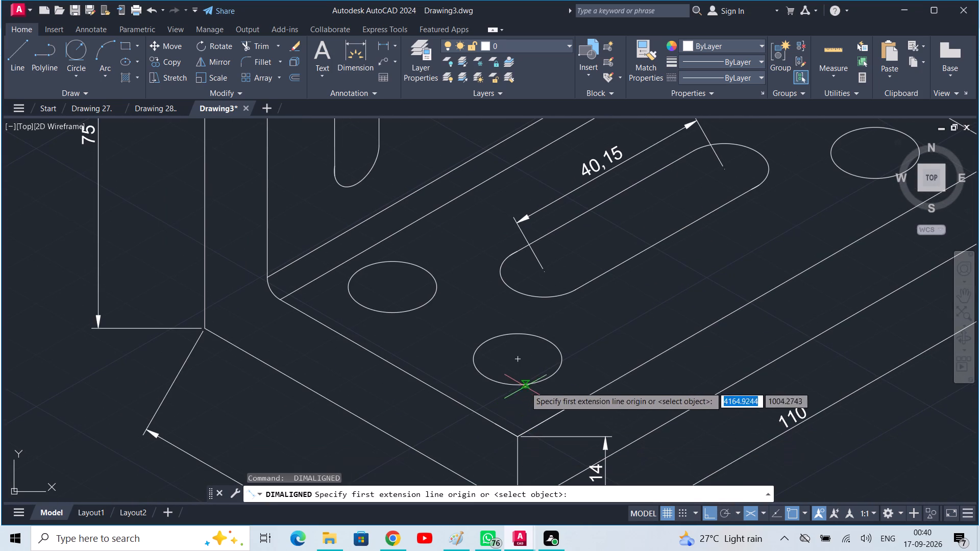
left_click(521, 357)
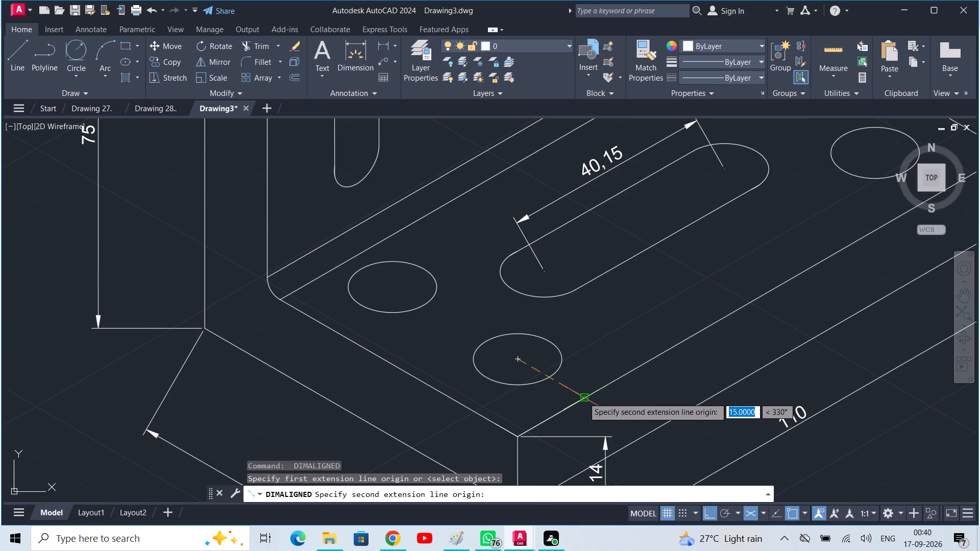
left_click(583, 397)
left_click(642, 367)
Add an aligned dimension between the centres of the two base holes at the near end, placed towards the short edge.
key("space")
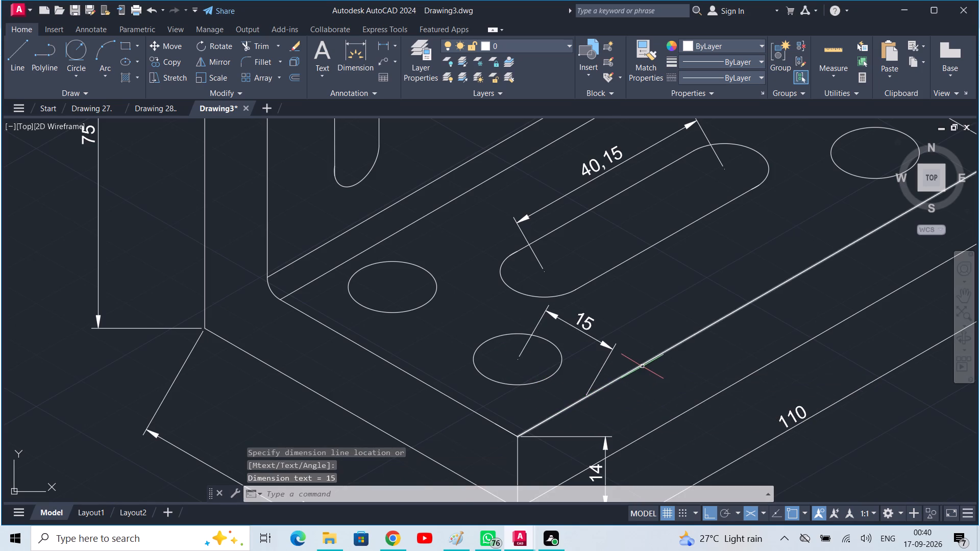
left_click(521, 357)
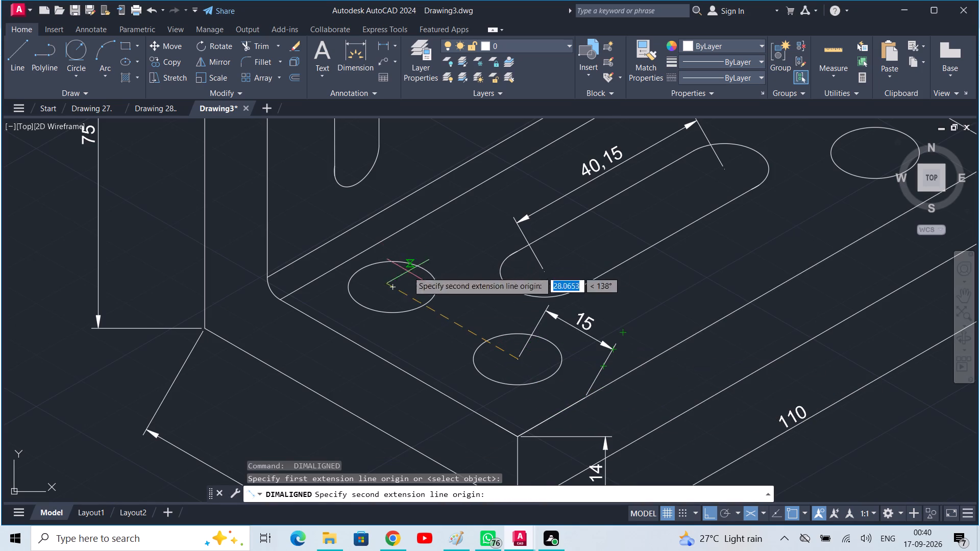
left_click(395, 290)
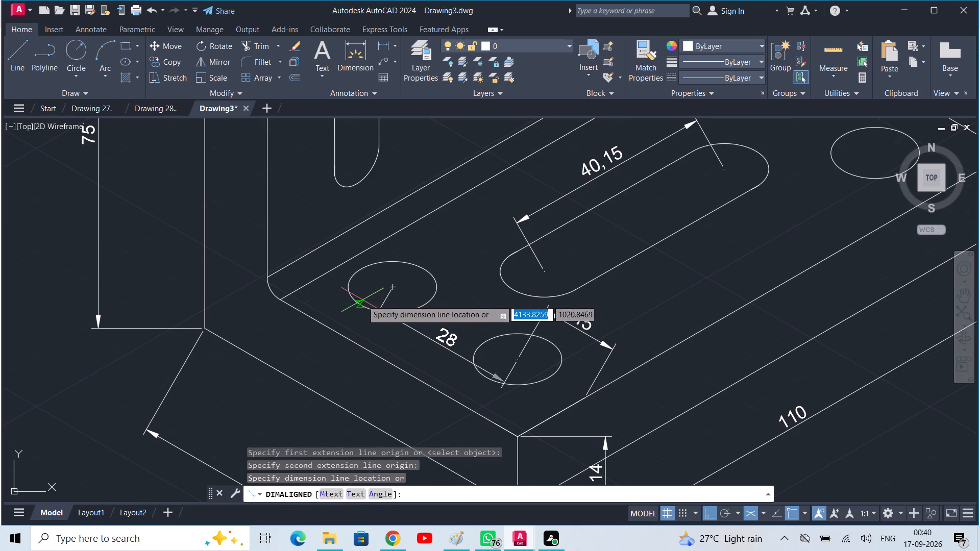
left_click(350, 308)
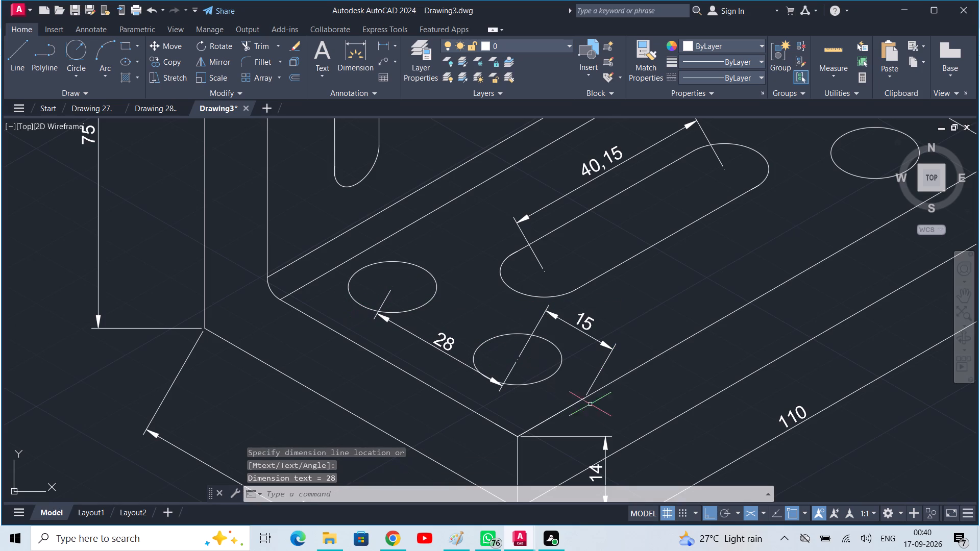
Add a multileader reading "R7,4 holes" pointing at the far base hole nearest the long outer edge, with its landing outside the bracket.
middle_click_drag(700, 377, 616, 396)
scroll(666, 367, "down", 1)
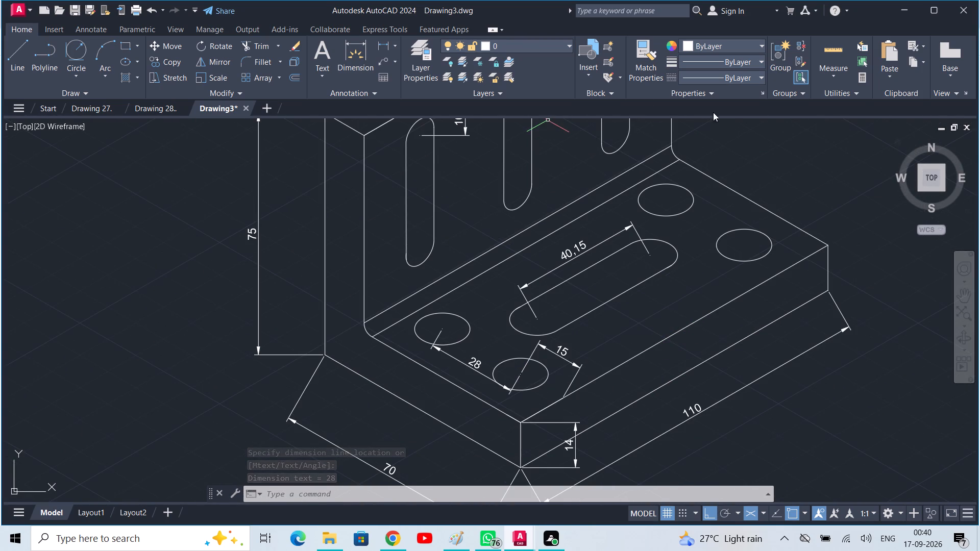
left_click(382, 59)
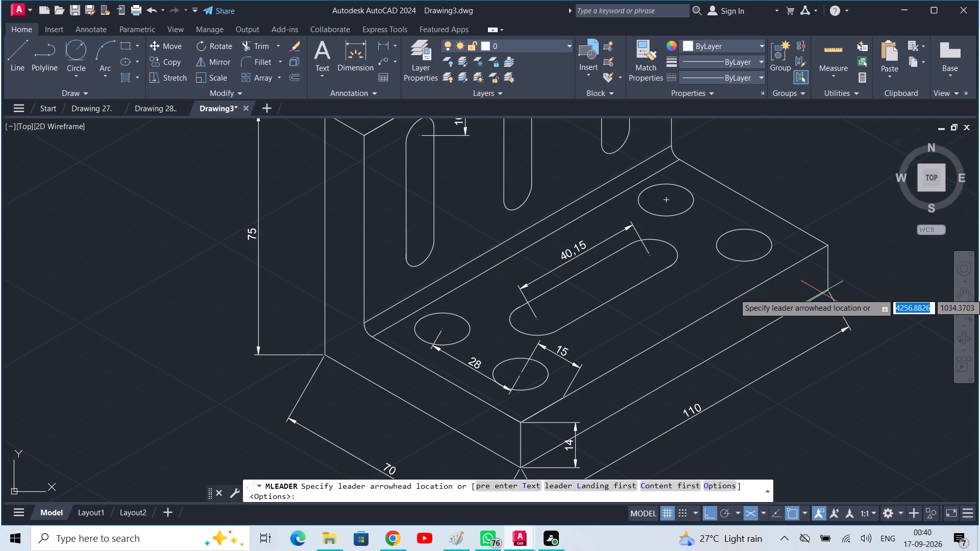
left_click(771, 239)
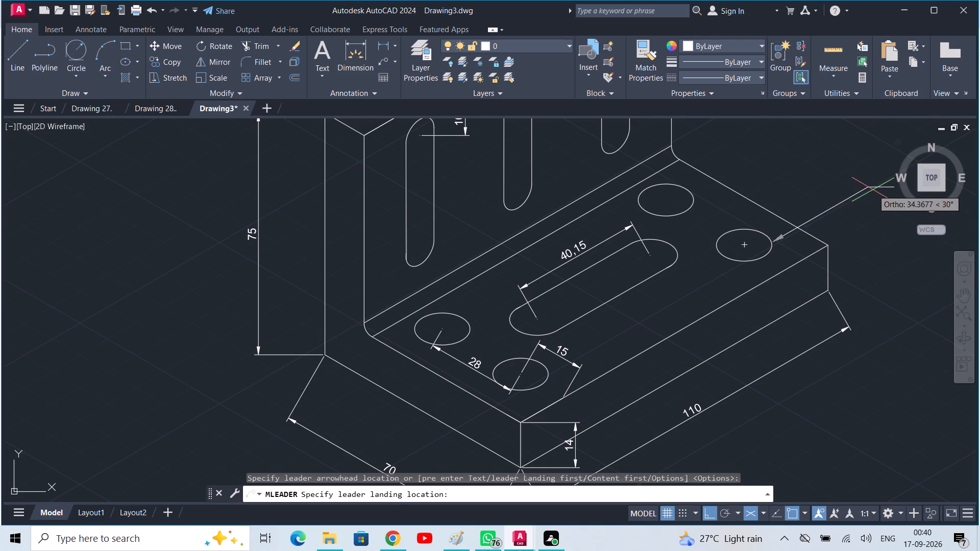
left_click(891, 185)
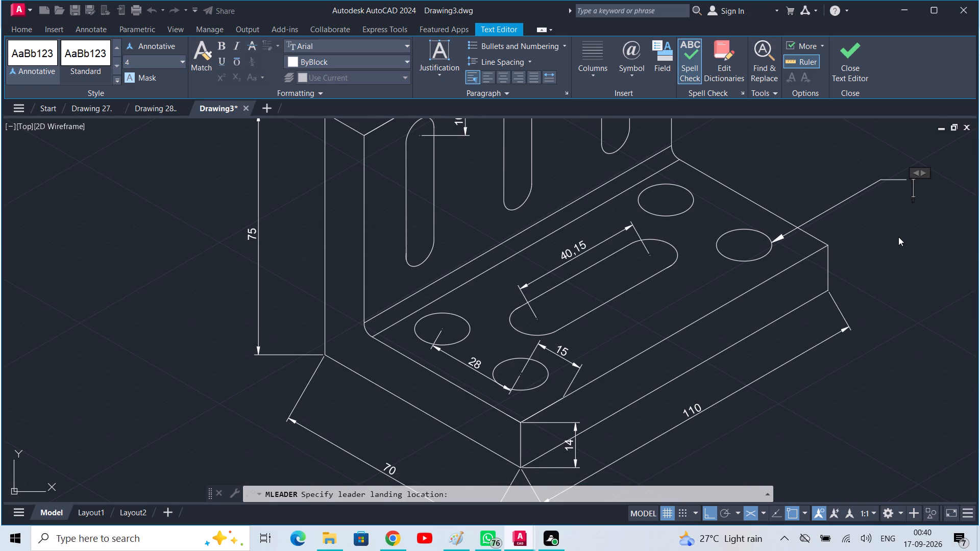
type("ER")
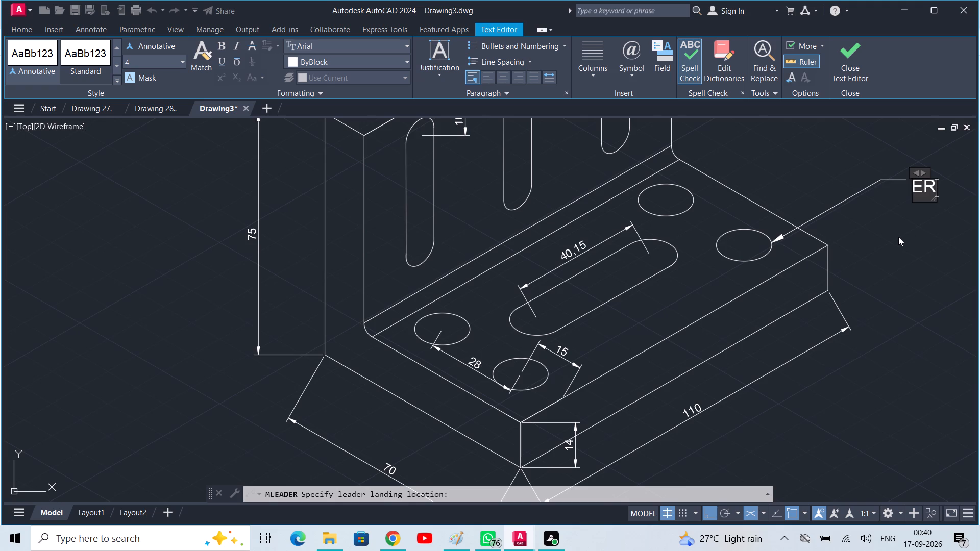
key("BackSpace")
key("BackSpace")
key("shift+r")
key("7")
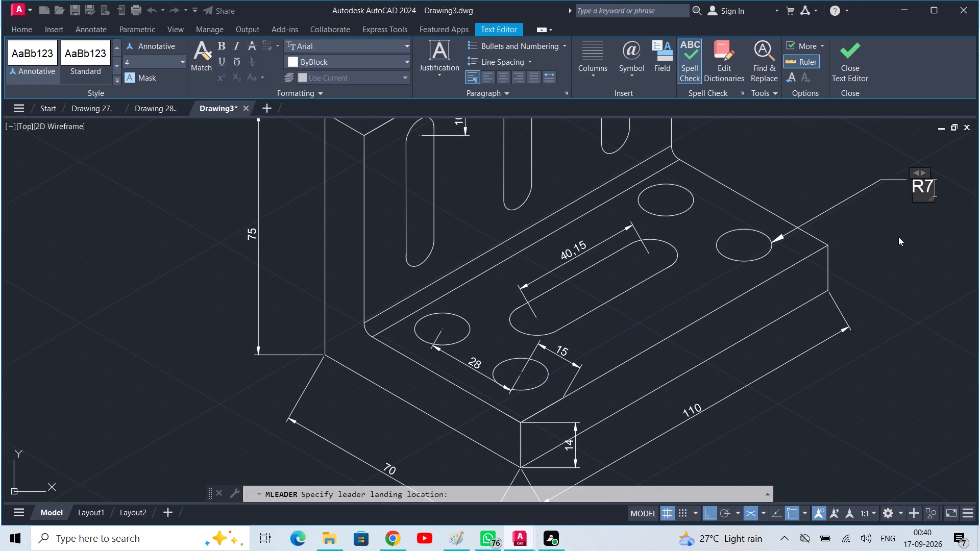
key("comma")
type("4 holes")
key("space")
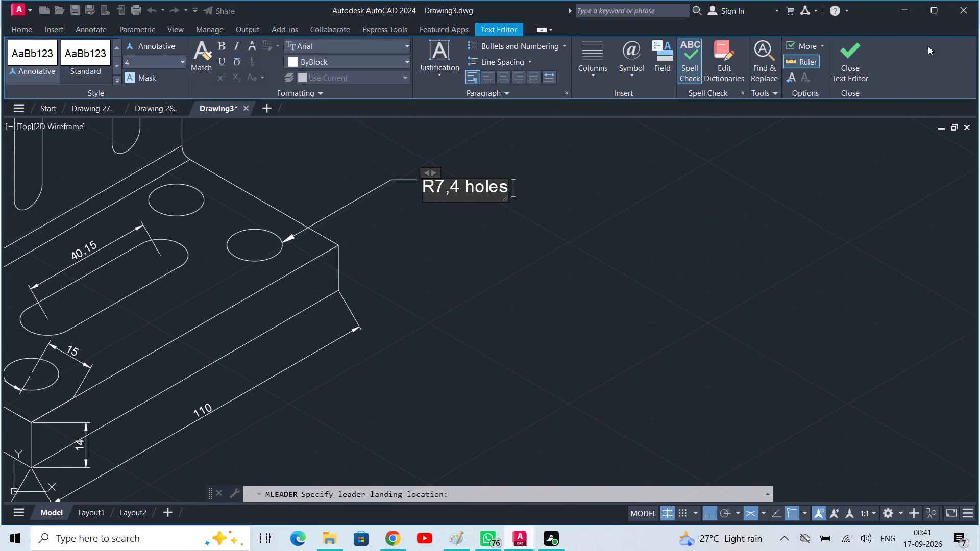
left_click(857, 77)
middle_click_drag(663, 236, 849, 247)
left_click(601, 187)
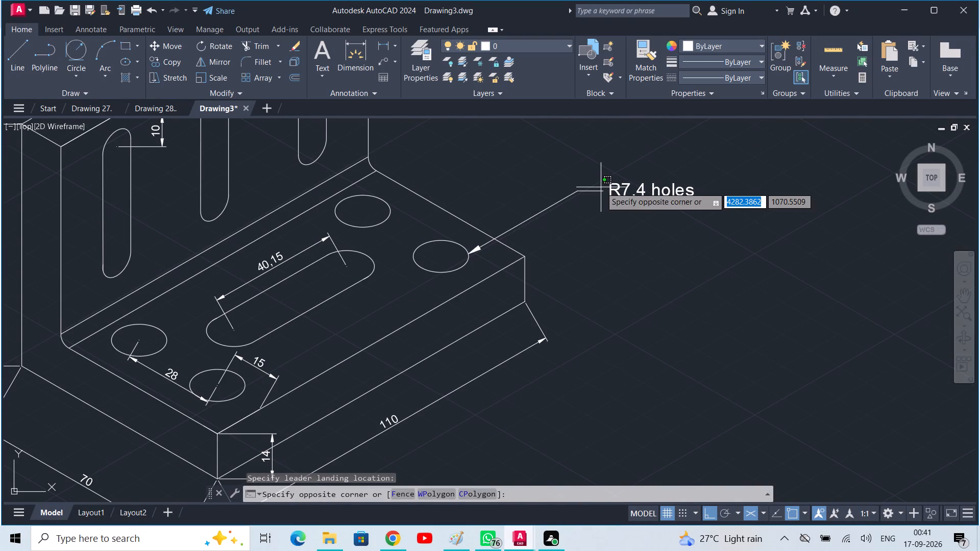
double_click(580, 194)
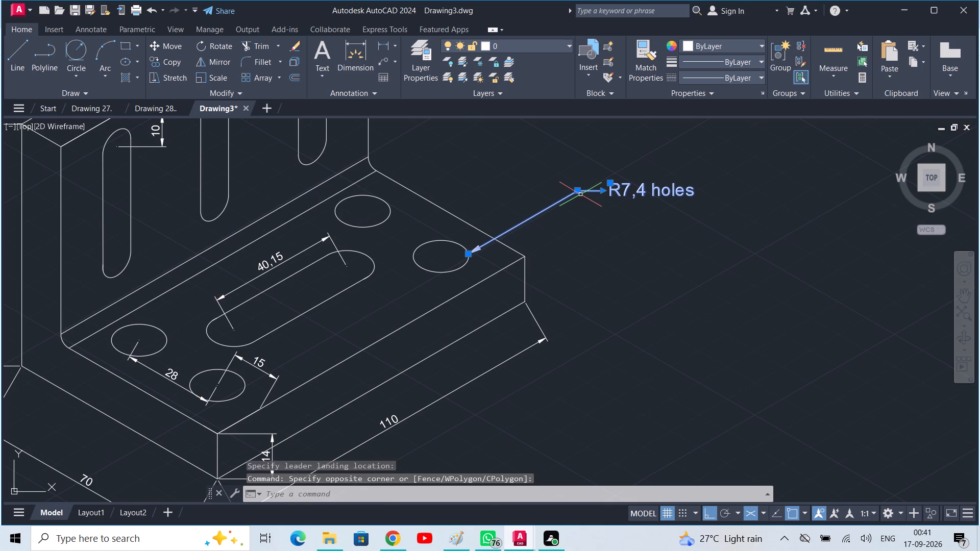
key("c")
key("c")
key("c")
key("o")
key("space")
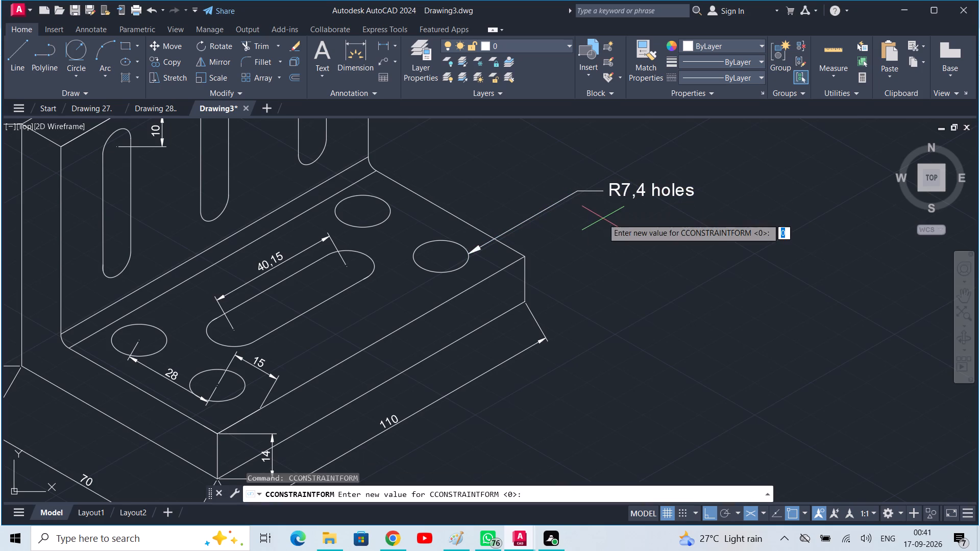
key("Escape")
Copy the "R7,4 holes" leader from its arrow tip to the central base slot's far end and the far upright slot's bottom arc.
left_click(597, 190)
type("co")
key("space")
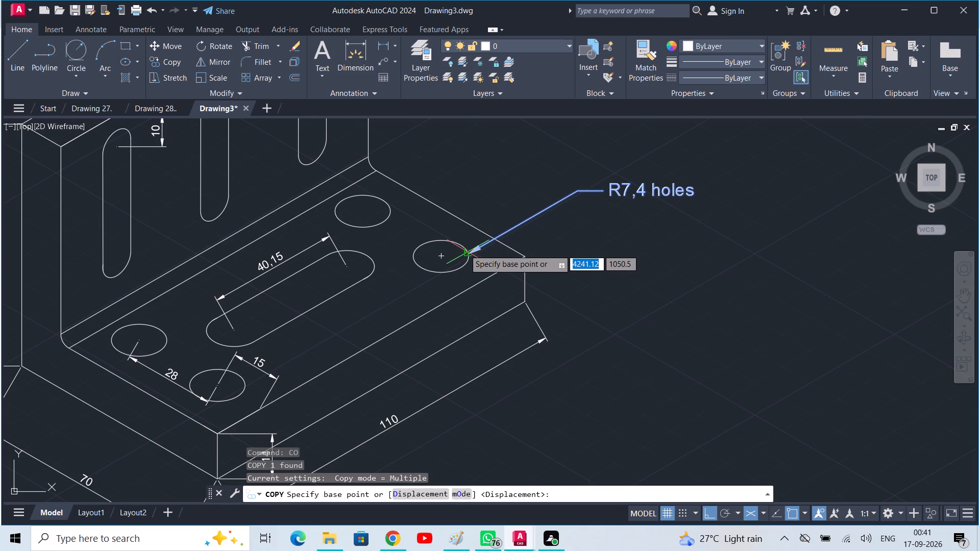
left_click(464, 251)
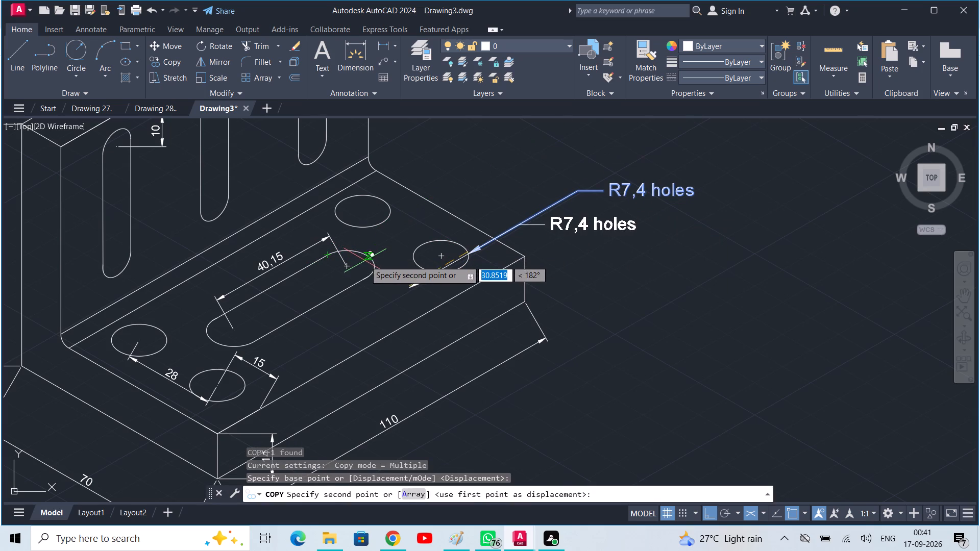
left_click(373, 260)
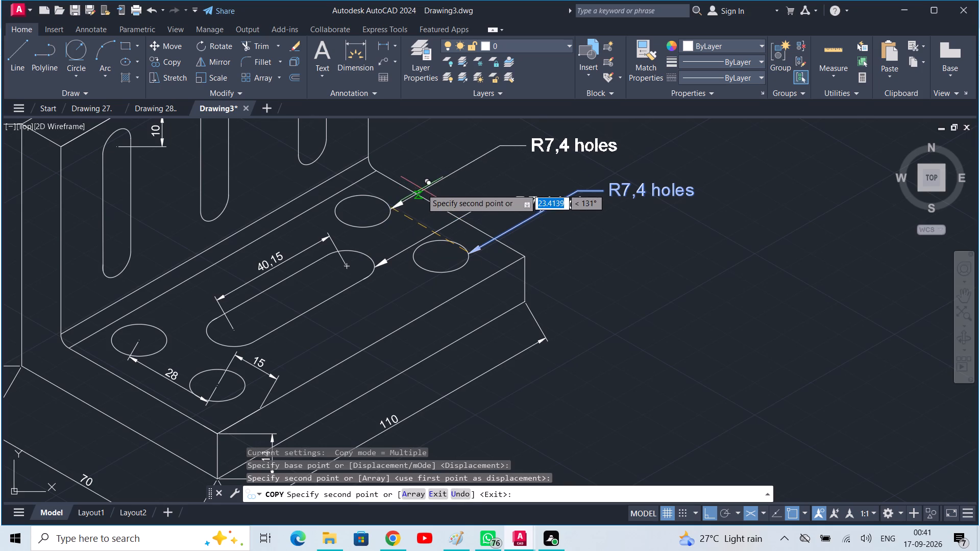
middle_click_drag(422, 189, 543, 269)
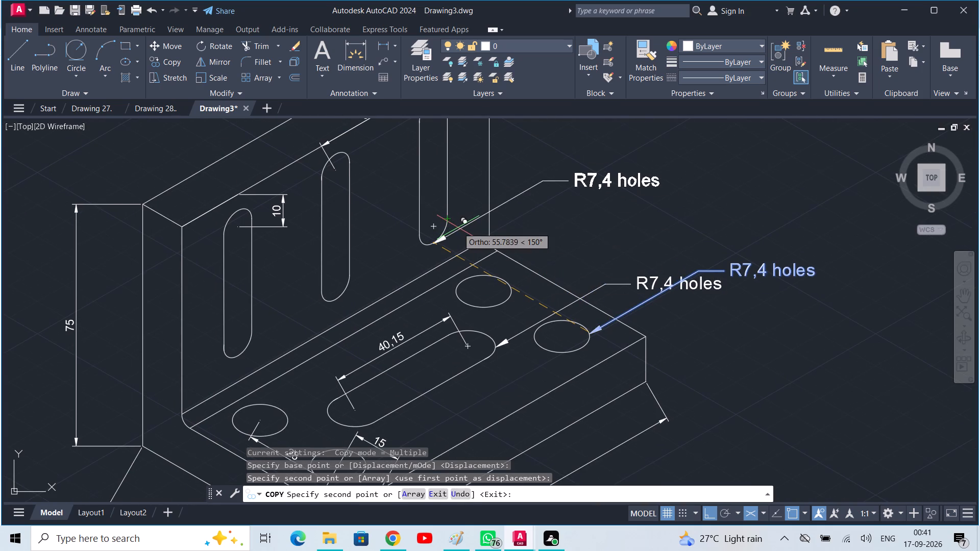
left_click(458, 228)
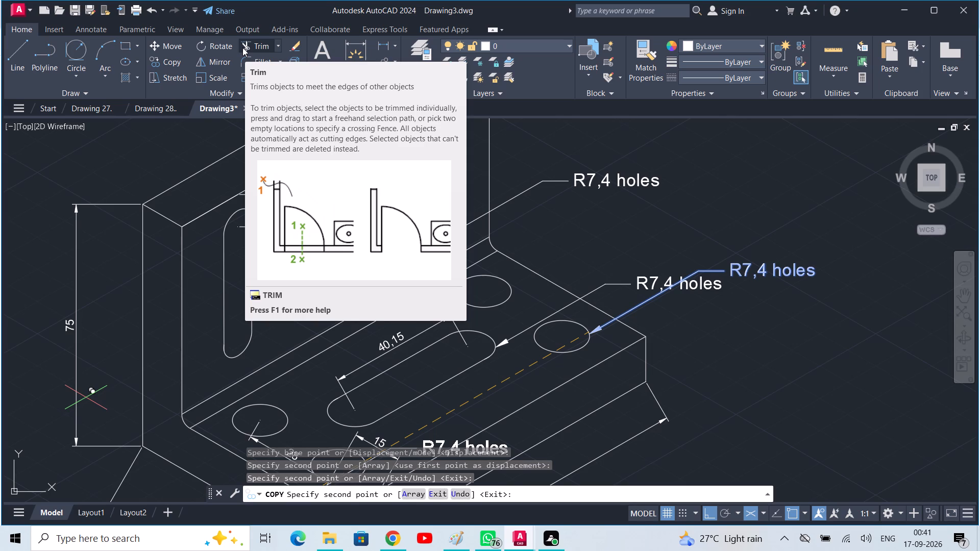
scroll(429, 293, "down", 1)
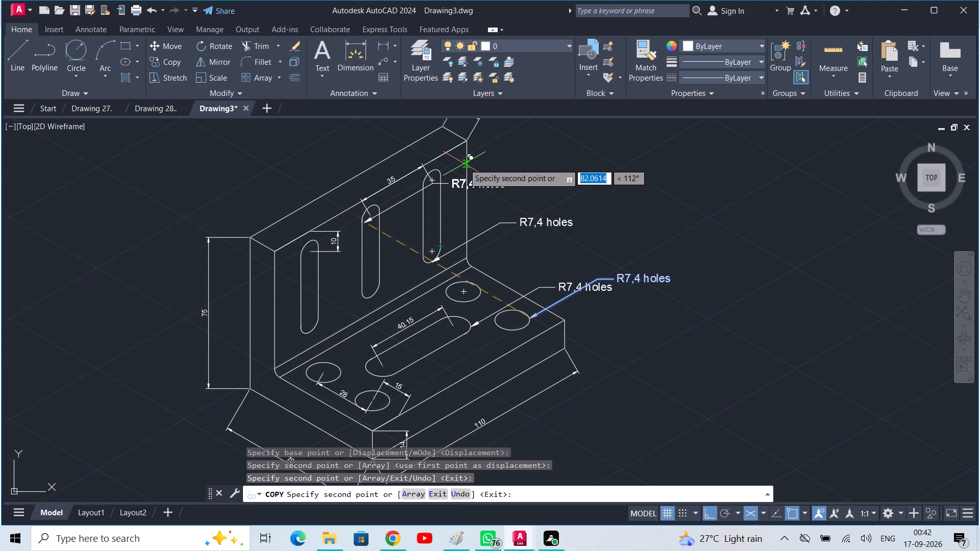
key("Escape")
Change the text of the leader pointing at the far upright slot to "R7,6 holes".
scroll(433, 234, "down", 1)
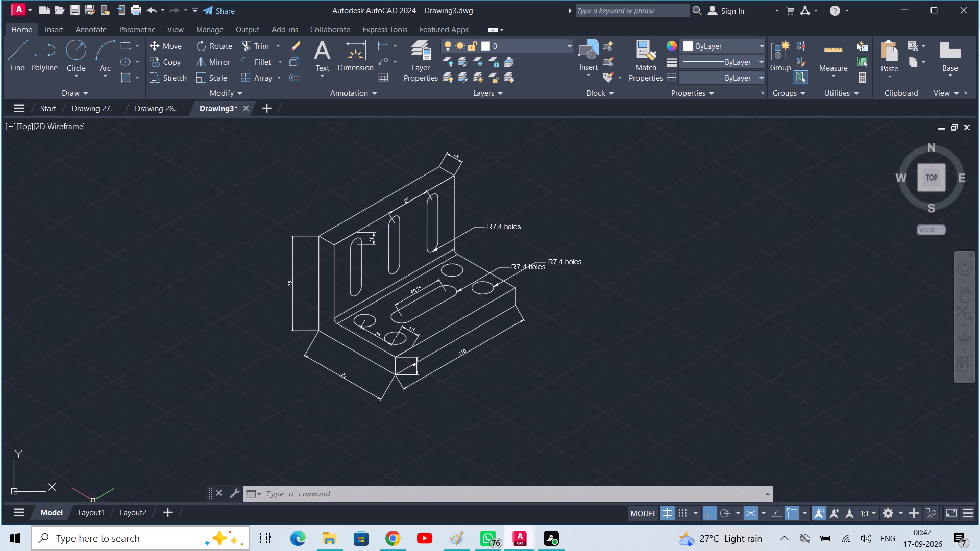
scroll(58, 548, "up", 1)
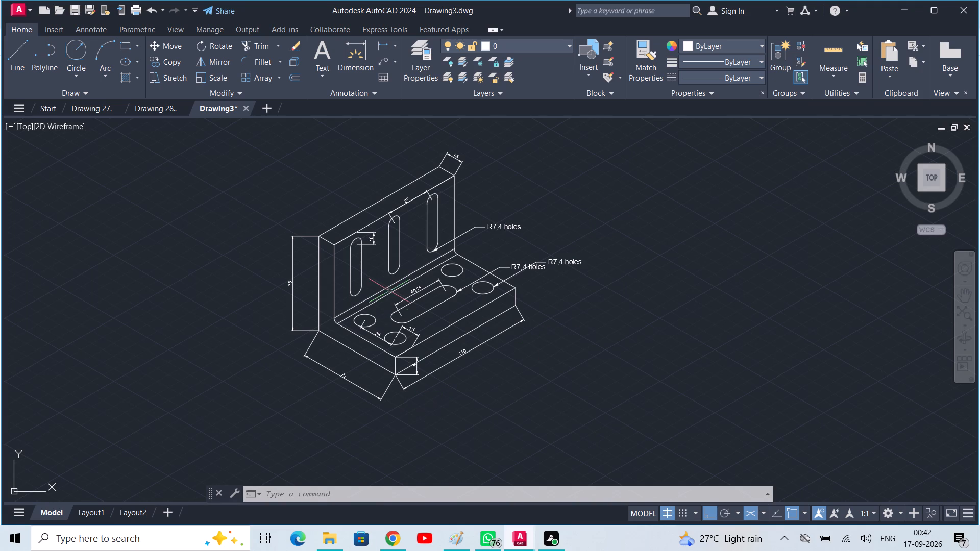
scroll(403, 273, "up", 1)
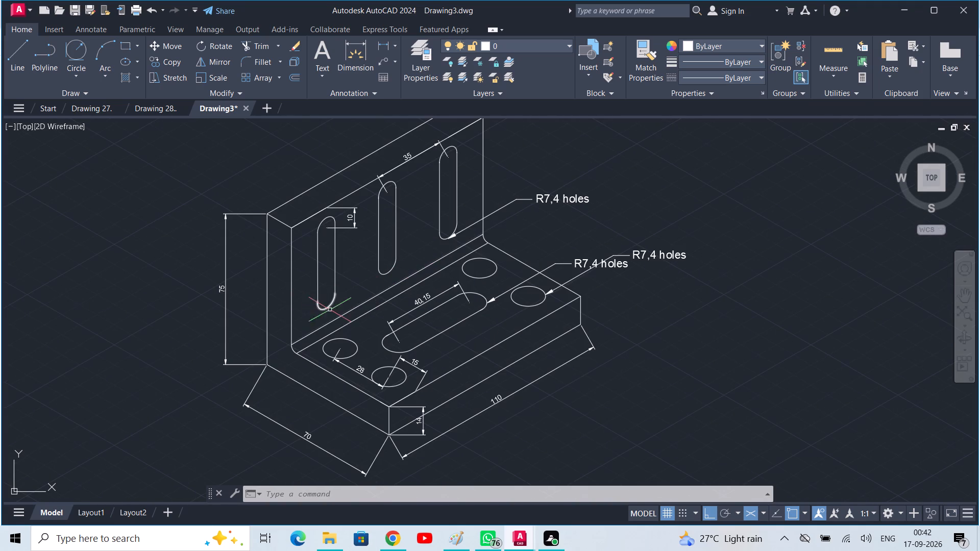
scroll(388, 319, "down", 1)
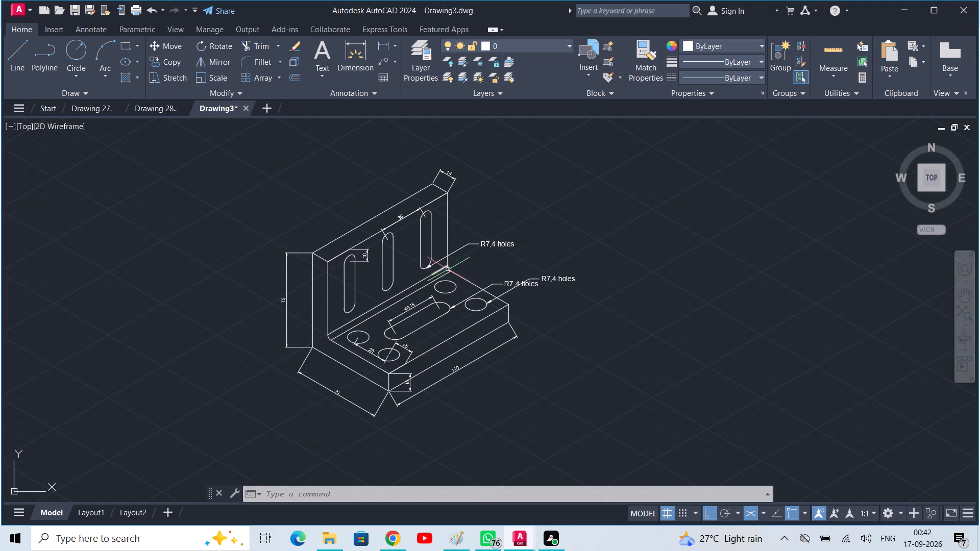
double_click(492, 244)
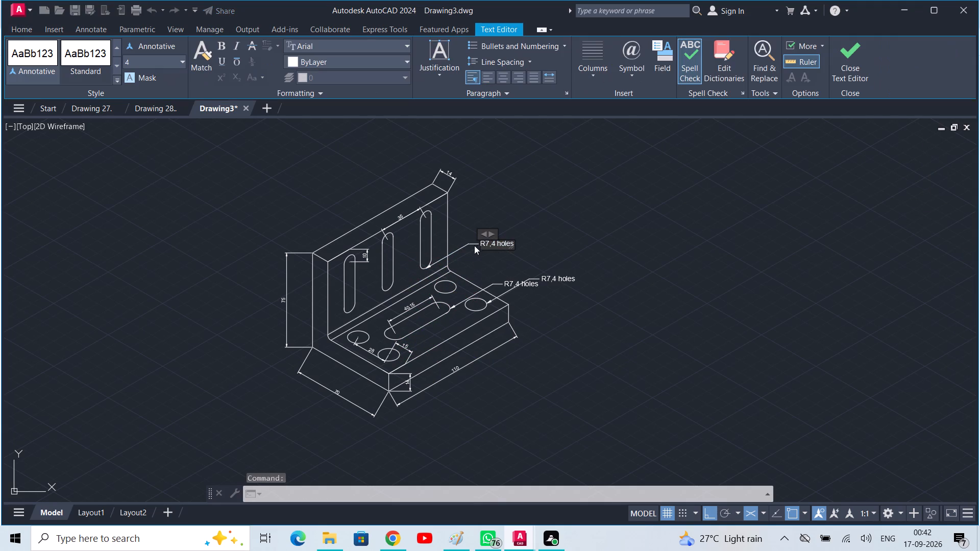
left_click(490, 243)
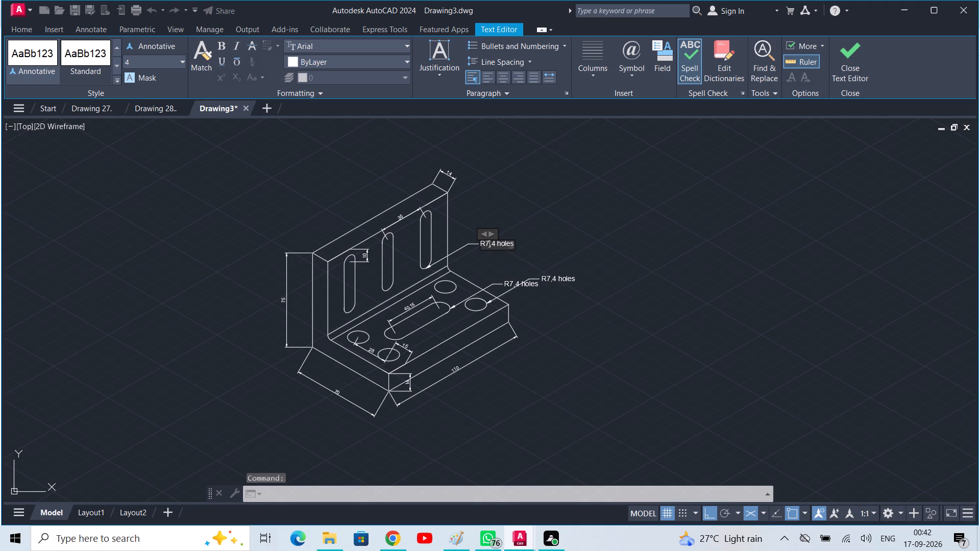
left_click(495, 244)
key("BackSpace")
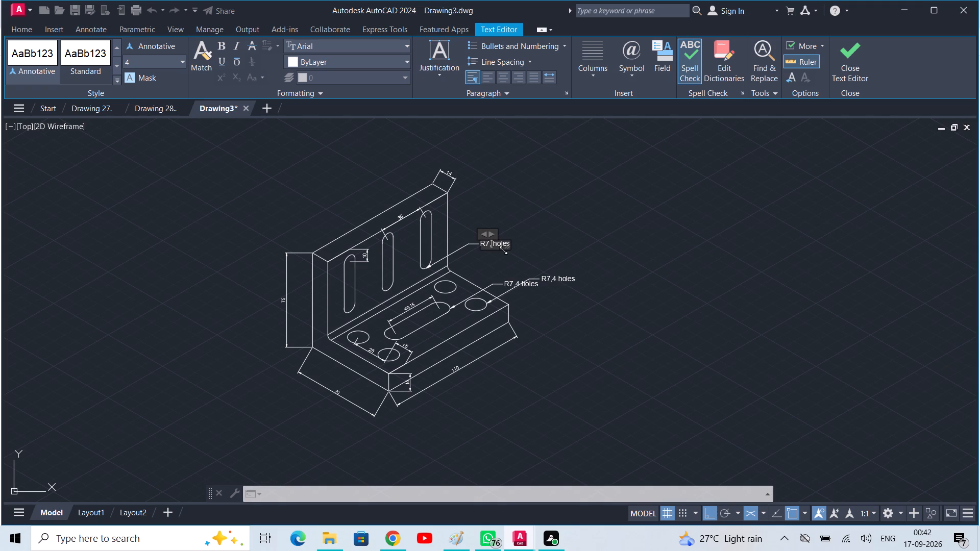
key("6")
left_click(856, 68)
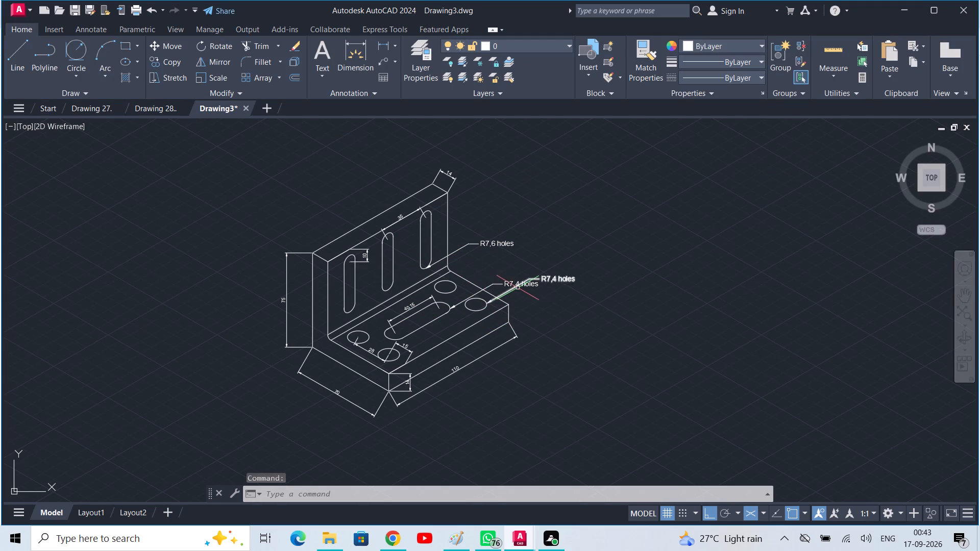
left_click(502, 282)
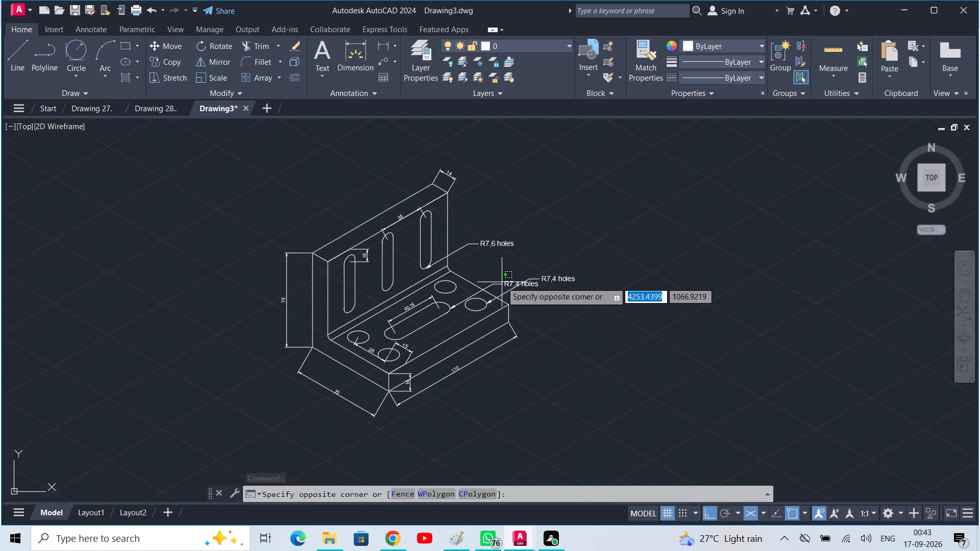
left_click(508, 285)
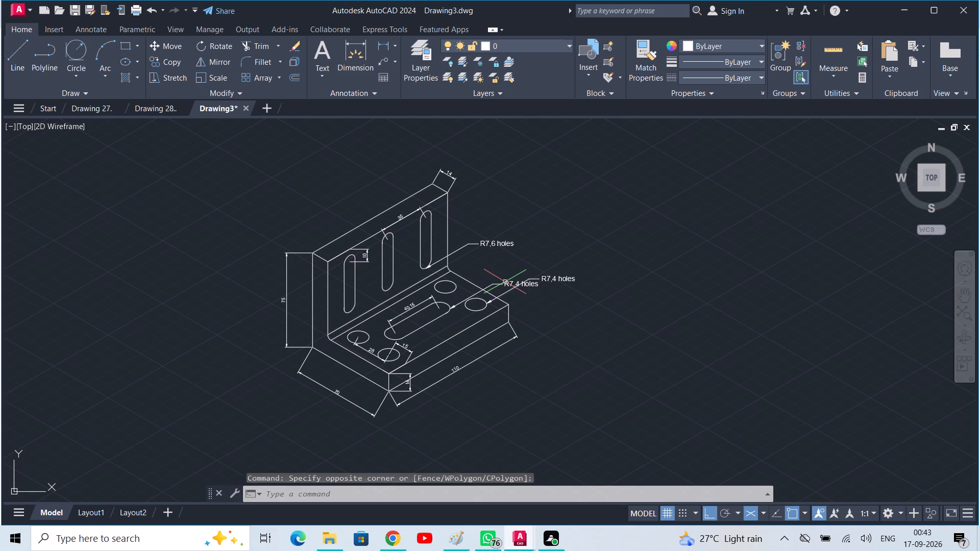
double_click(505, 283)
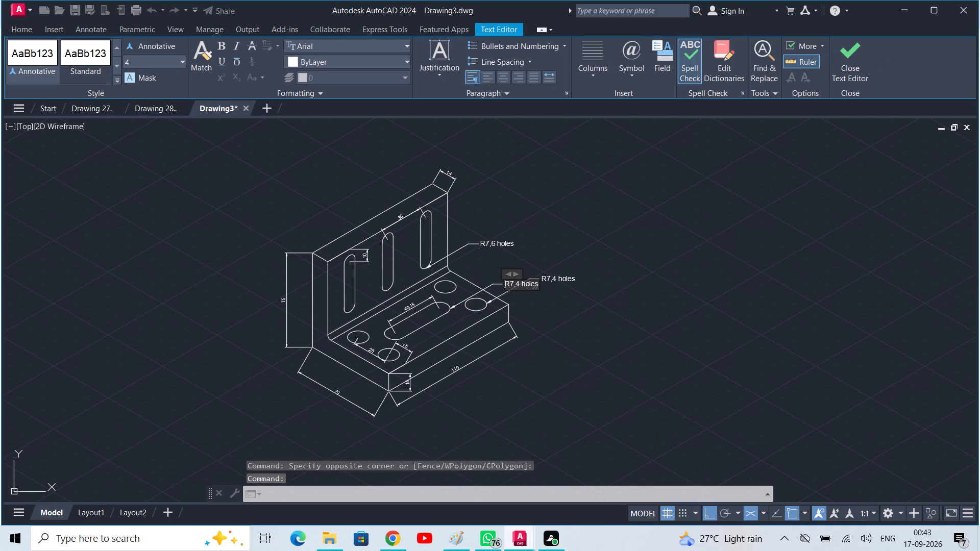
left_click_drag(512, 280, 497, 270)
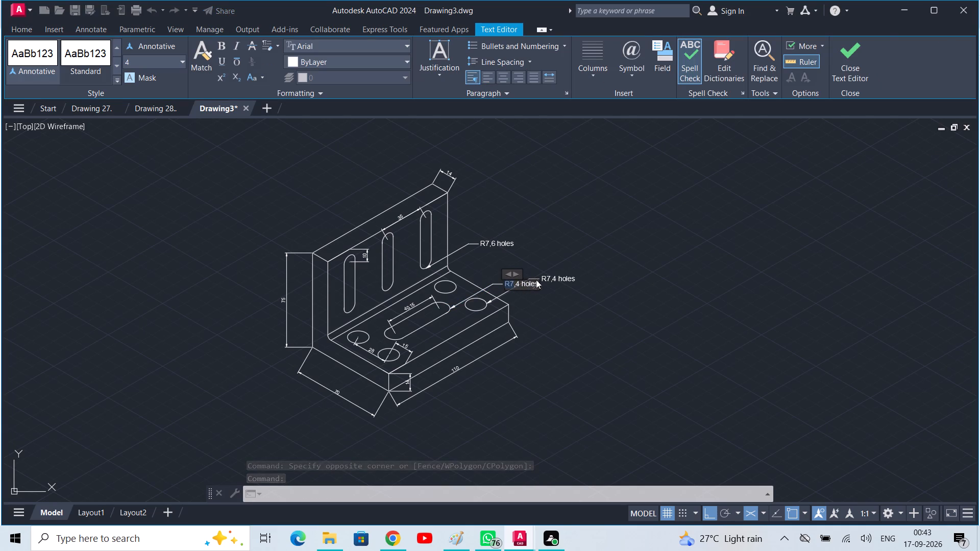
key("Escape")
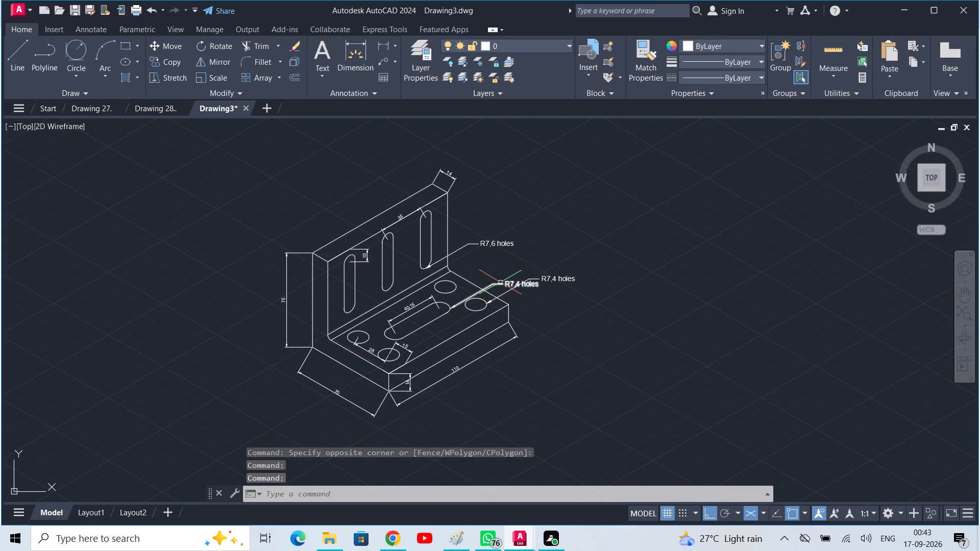
Move the central base slot's leader text and landing up towards the upright, clear of the base hole's leader.
left_click(502, 286)
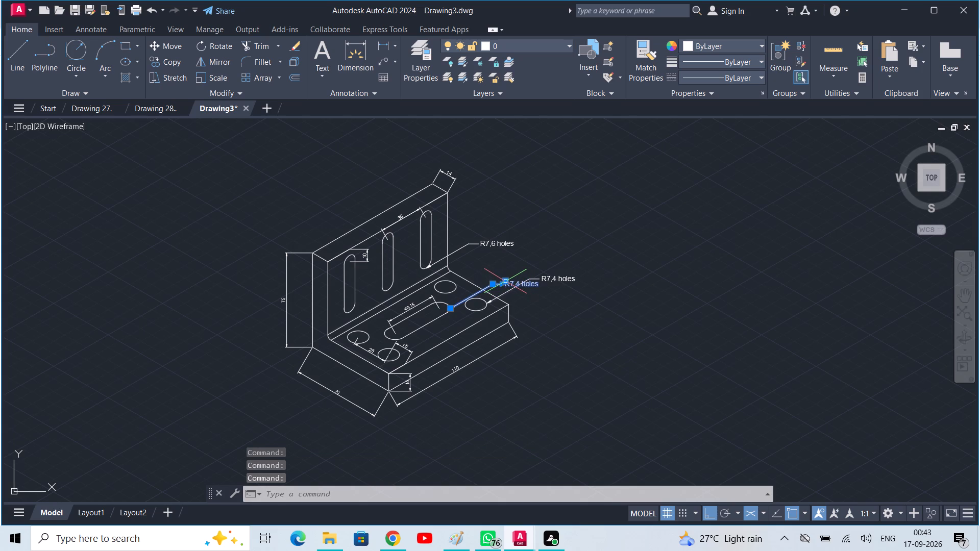
left_click_drag(505, 282, 501, 266)
left_click(501, 266)
key("Escape")
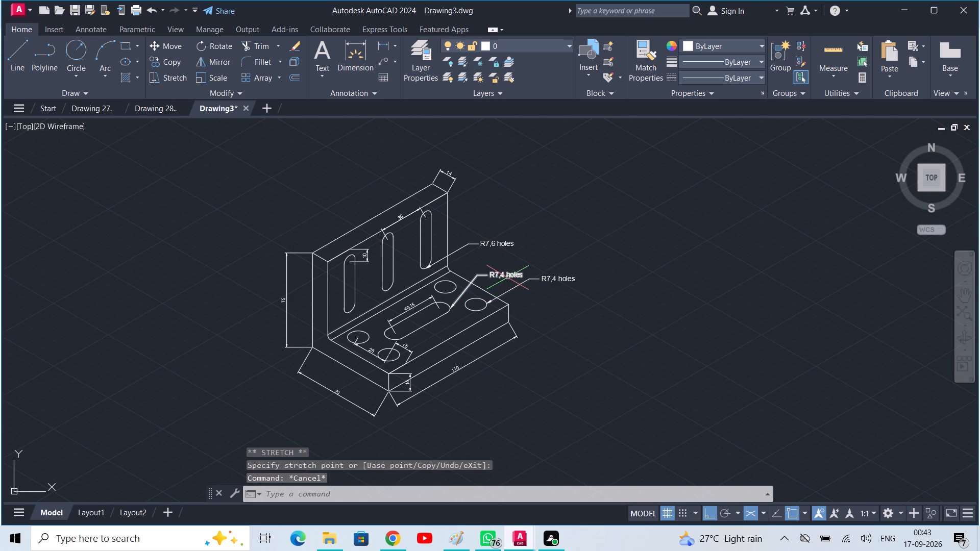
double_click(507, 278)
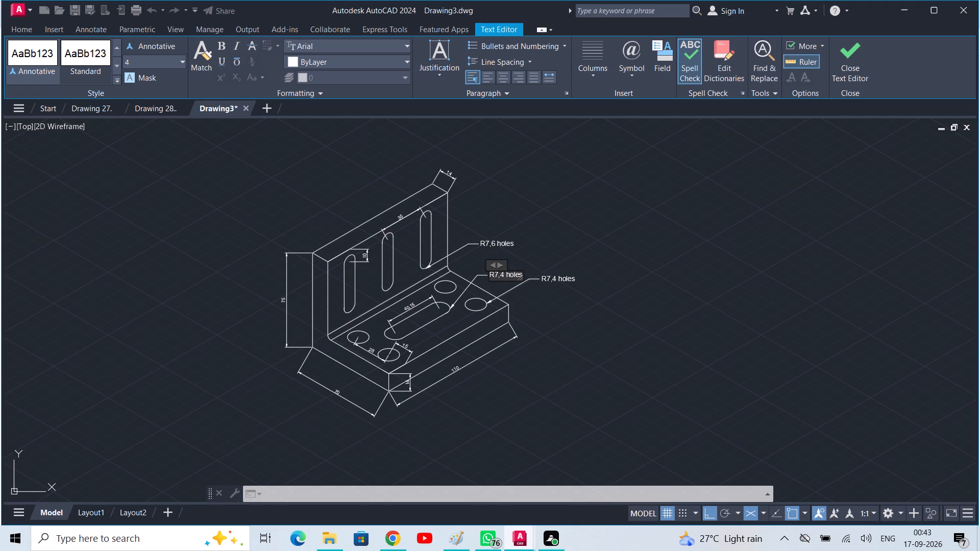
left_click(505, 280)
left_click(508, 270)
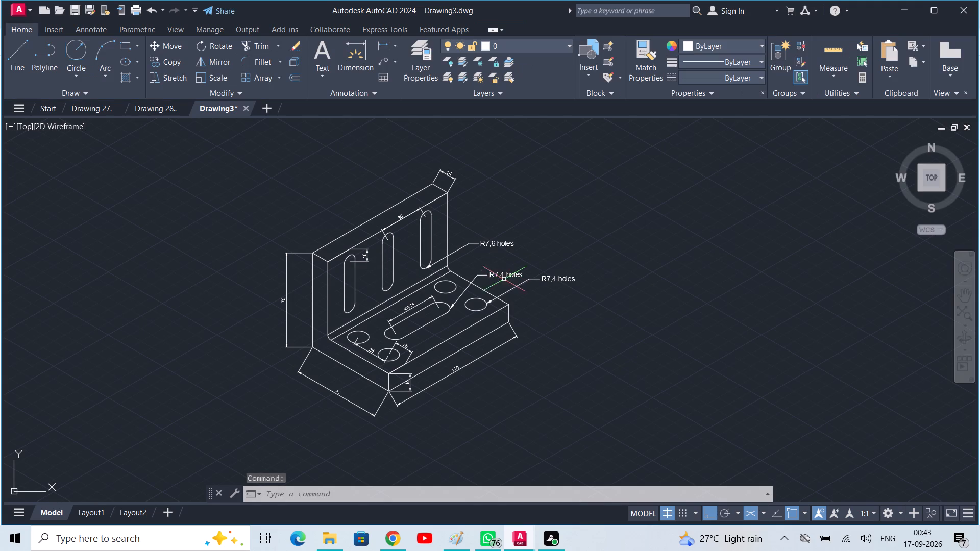
Change the text of the leader pointing at the central base slot to "R7,2 holes".
double_click(501, 275)
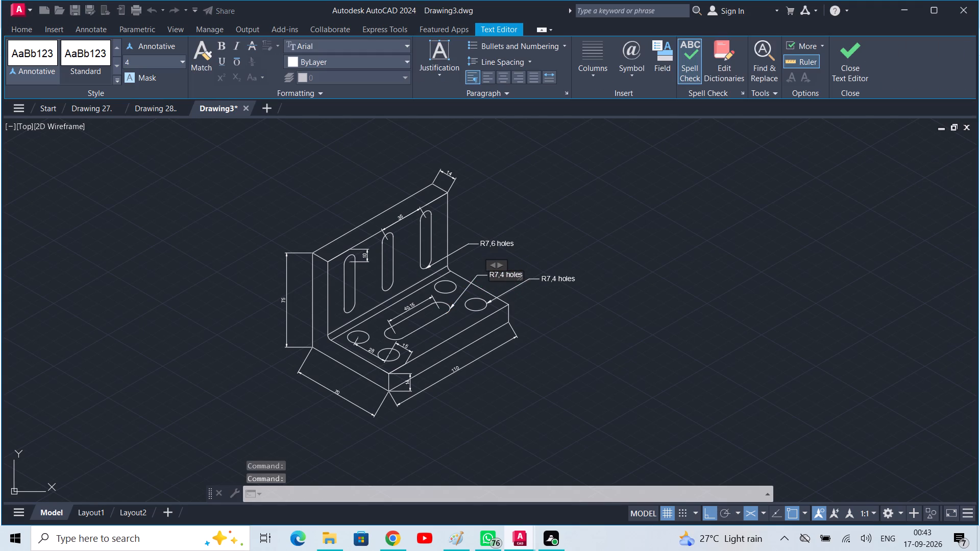
left_click(504, 275)
key("BackSpace")
key("2")
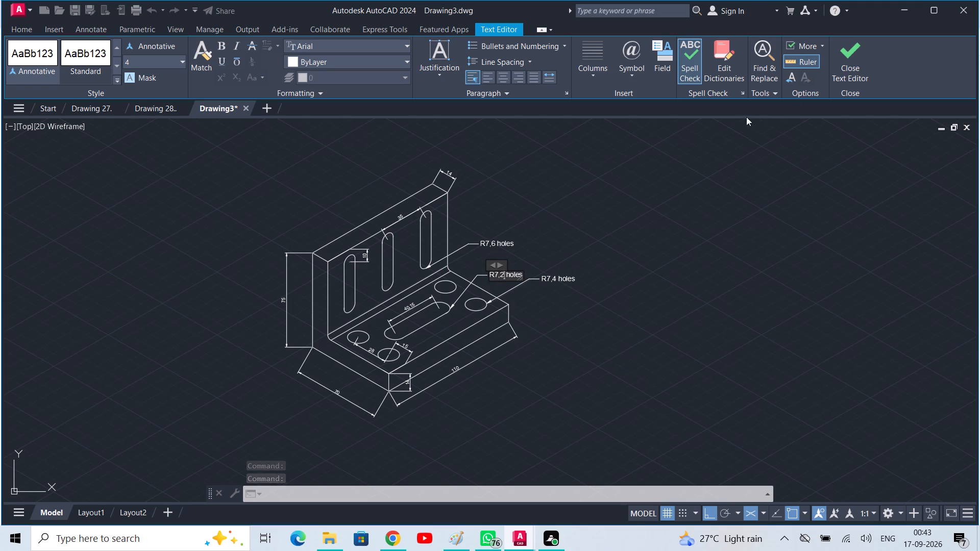
left_click(847, 77)
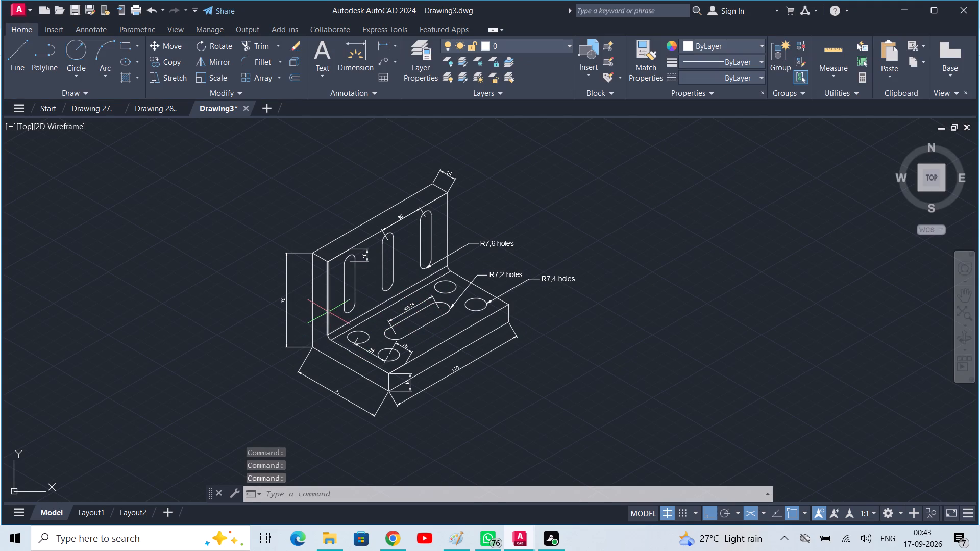
Oblique the upright's 75 height dimension at 330°, parallel to the short top edge at its near end.
key("d")
key("i")
key("m")
type("ed")
key("space")
key("o")
key("space")
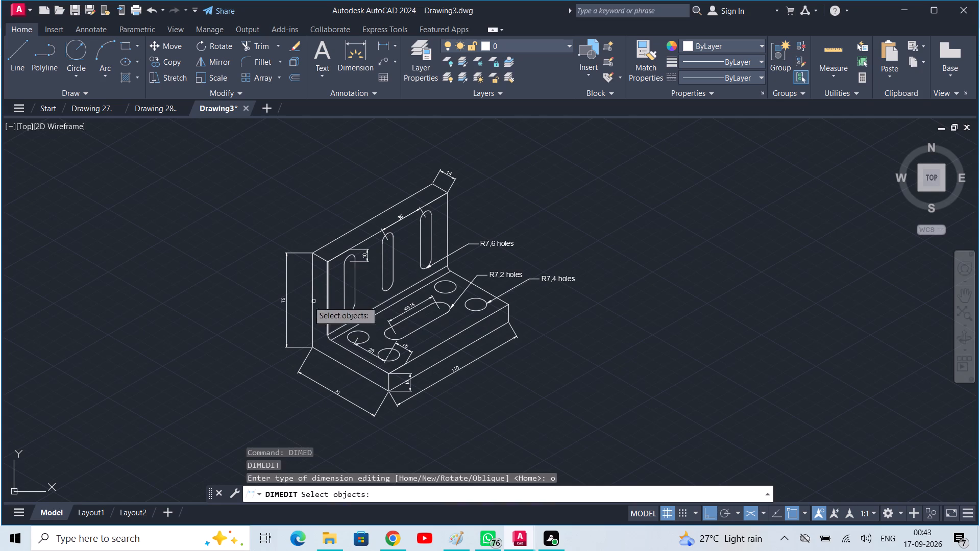
left_click(286, 264)
key("space")
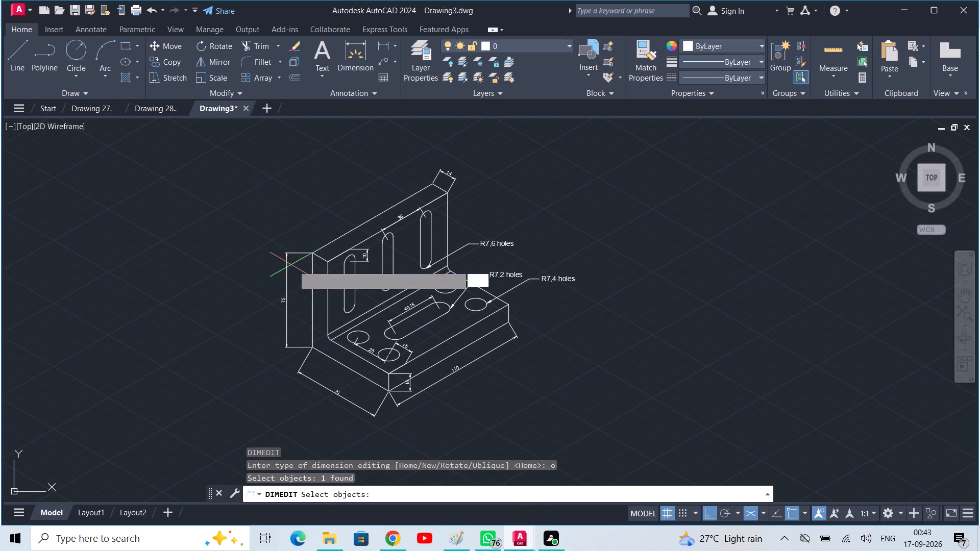
left_click(314, 257)
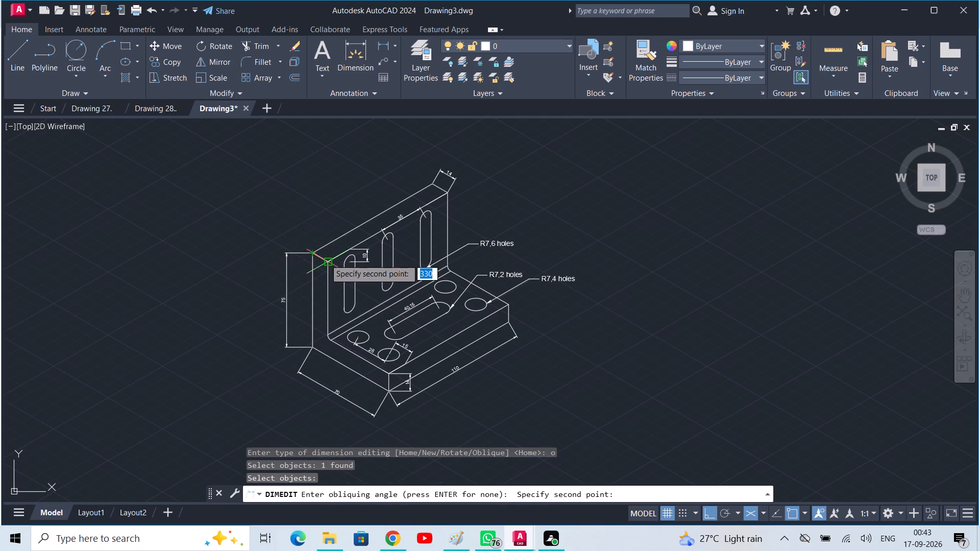
left_click(325, 259)
Oblique the upright's 14 thickness dimension so its extension lines run parallel to the upright's long top edge.
key("space")
key("o")
key("space")
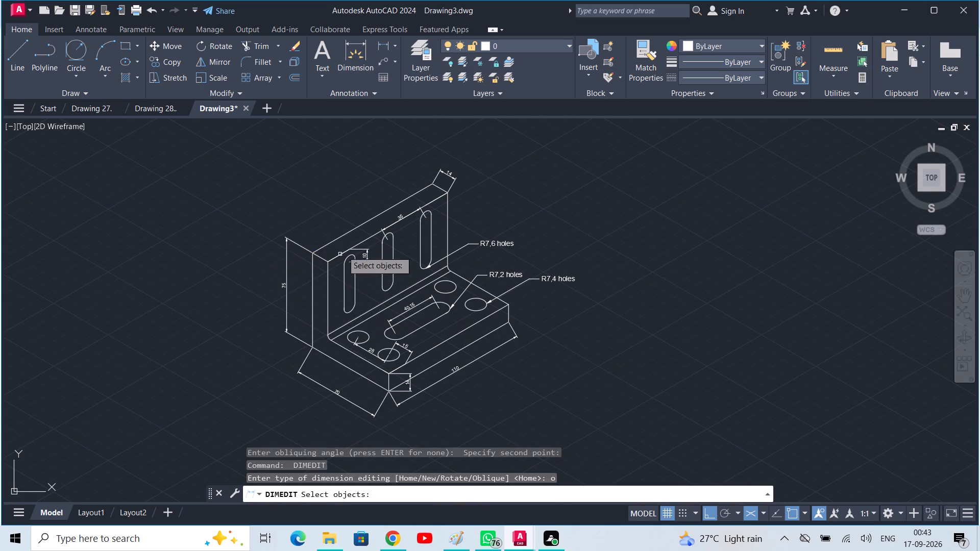
left_click(450, 176)
key("space")
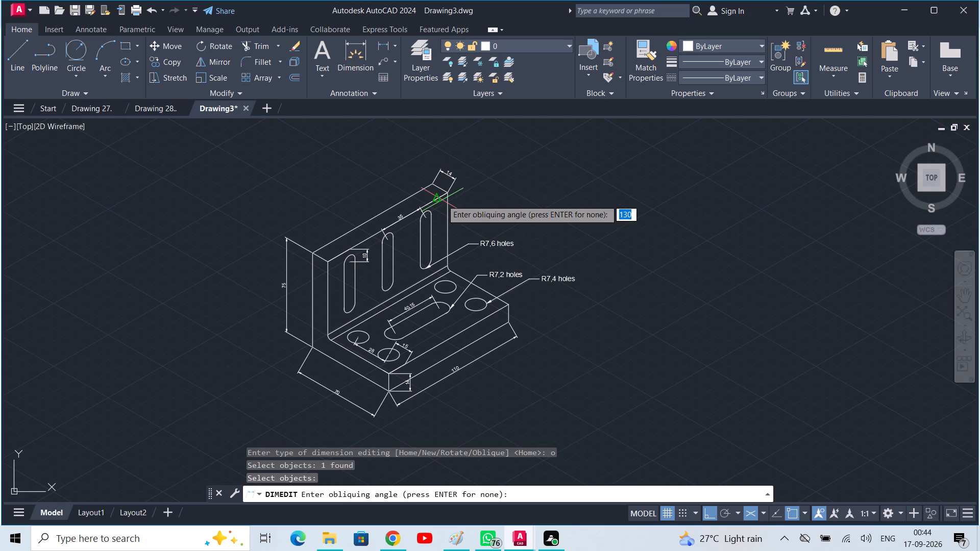
left_click(448, 191)
left_click(425, 205)
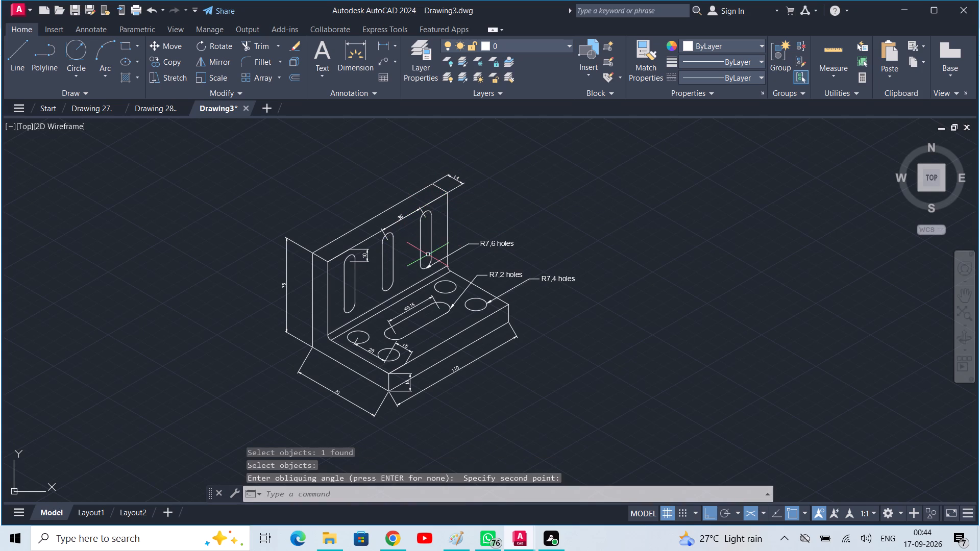
Oblique the 10 dimension above the near upright slot at 210°, parallel to the upright's long edges.
key("space")
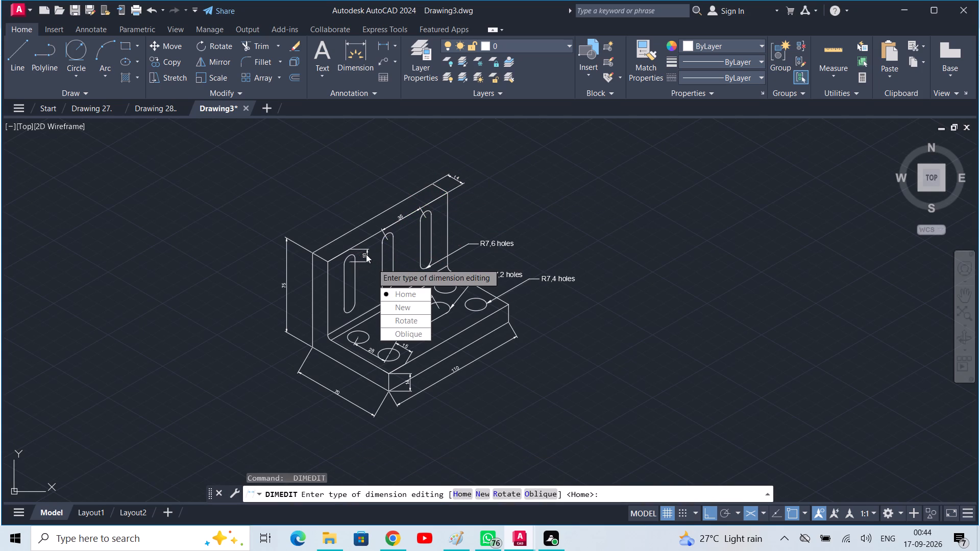
key("o")
key("space")
left_click(368, 254)
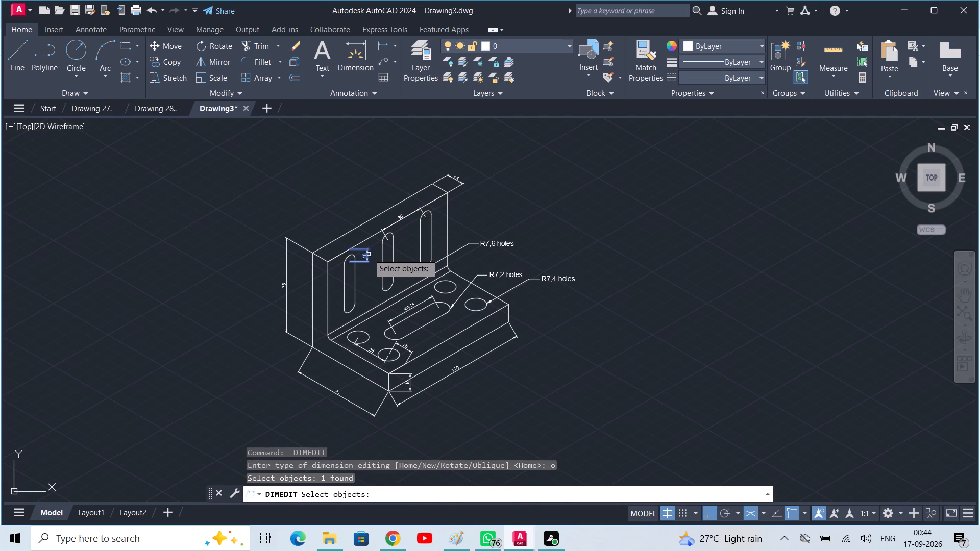
key("space")
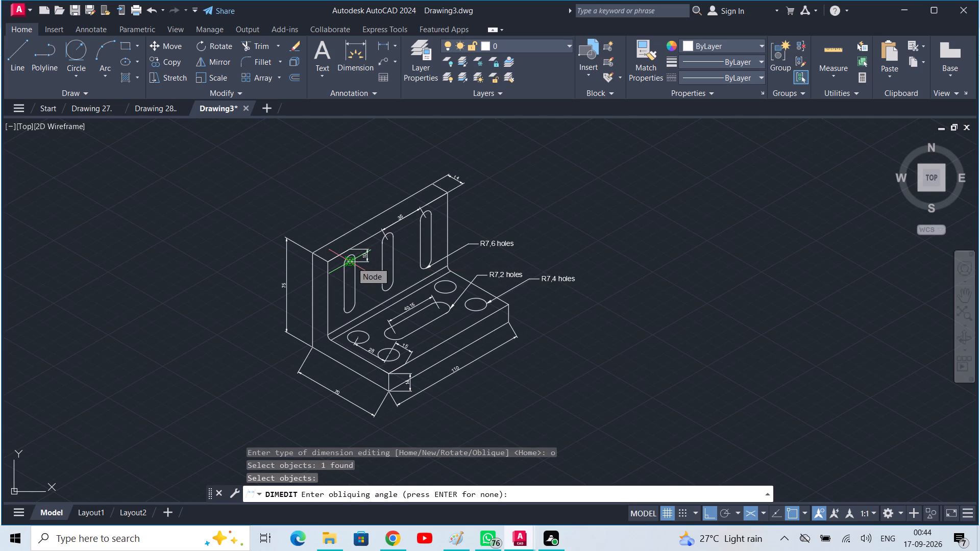
left_click(352, 262)
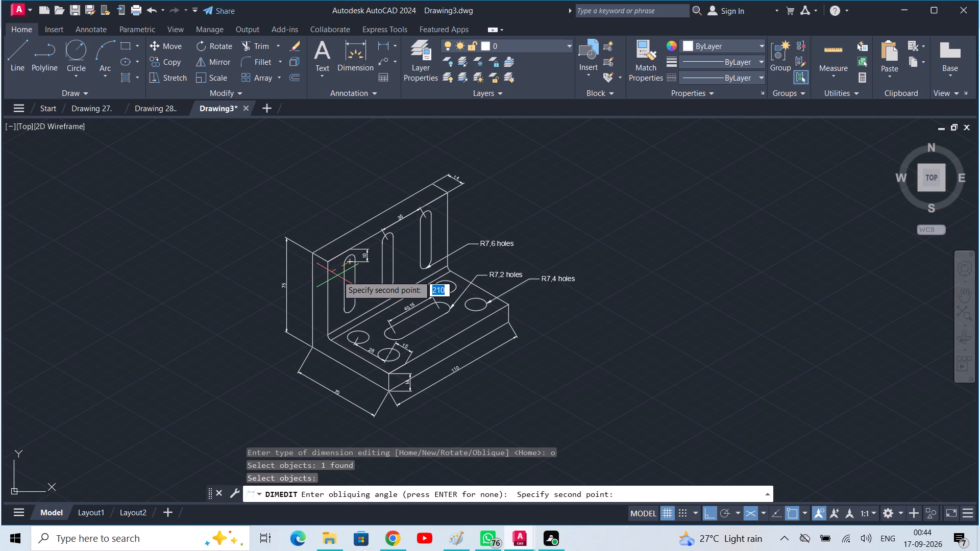
left_click(337, 275)
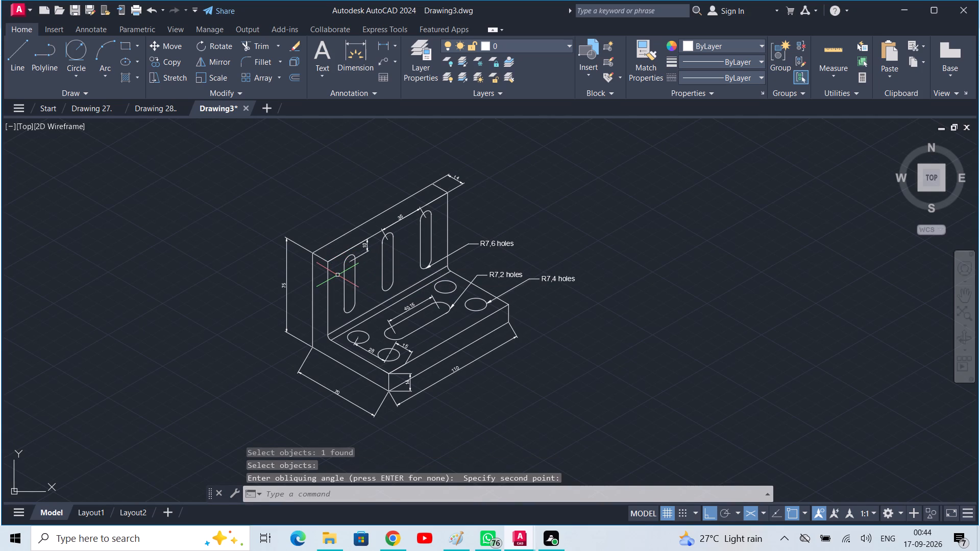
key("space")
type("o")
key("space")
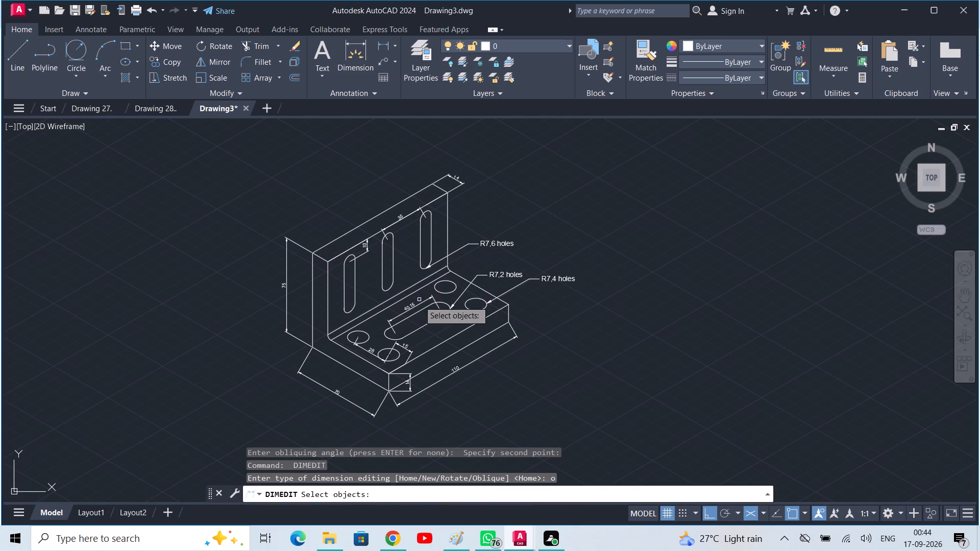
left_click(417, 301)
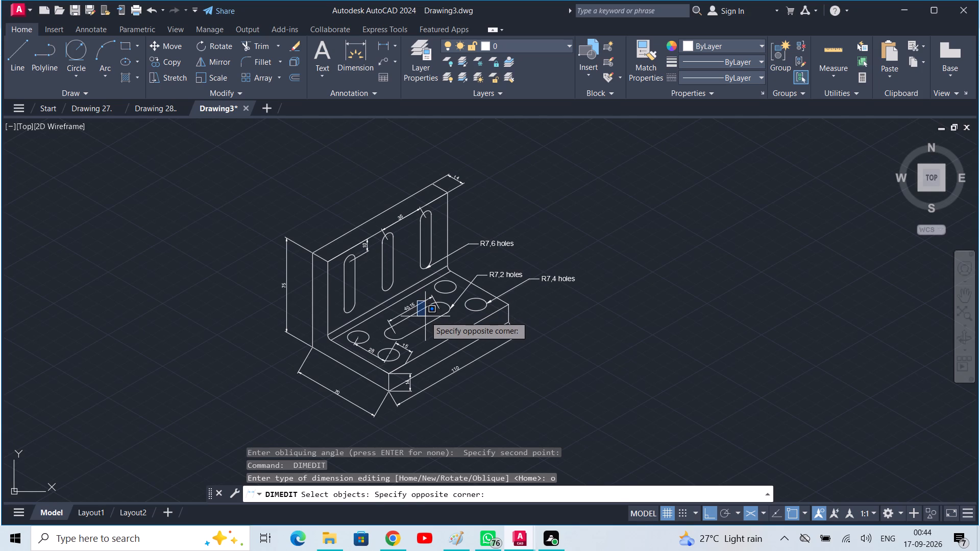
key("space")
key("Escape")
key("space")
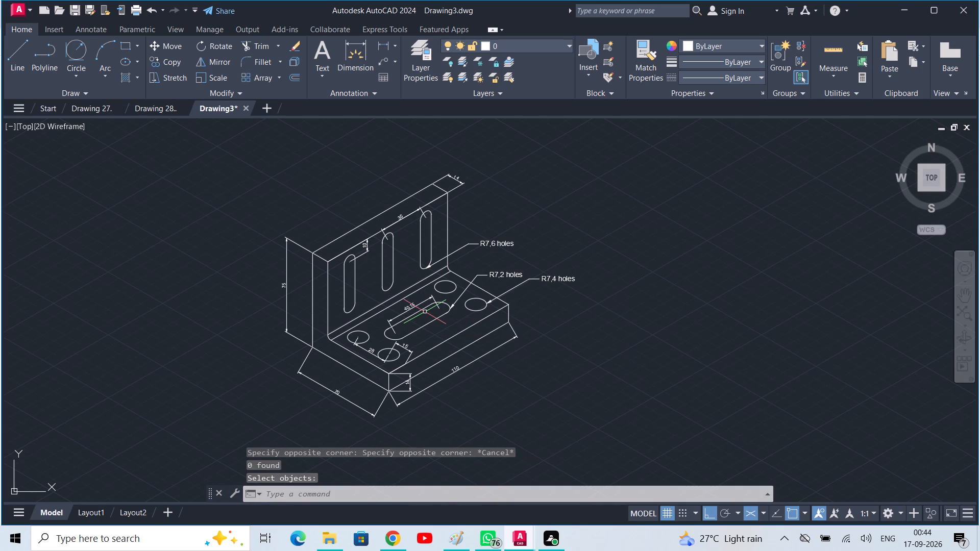
Oblique the central base slot's 40,15 length dimension so its extension lines run parallel to the base's short edges.
key("space")
type("o")
key("space")
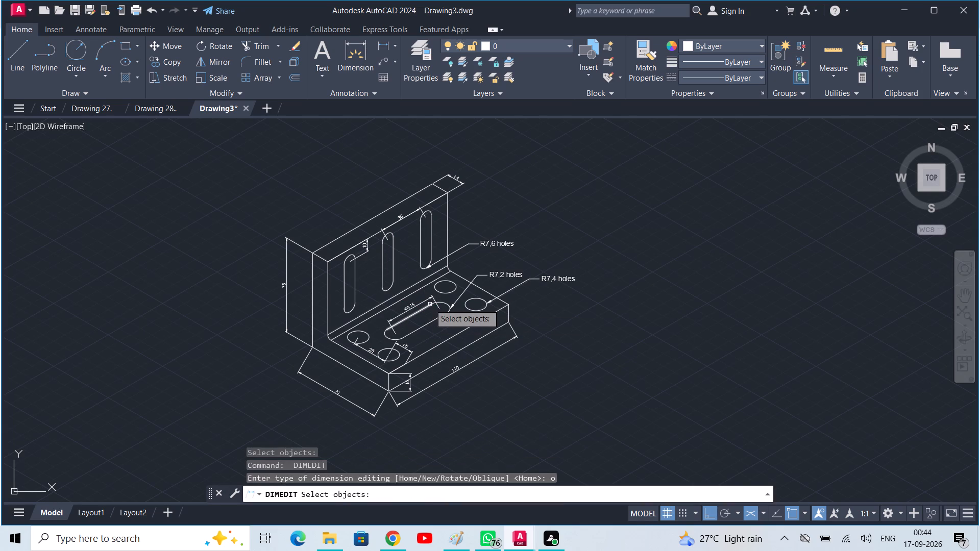
left_click(430, 299)
key("space")
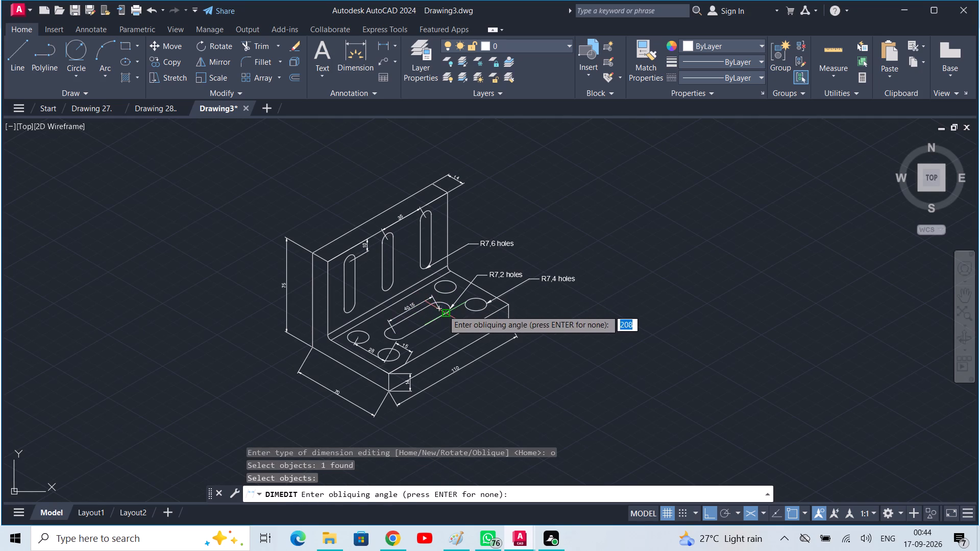
left_click(438, 306)
left_click(449, 310)
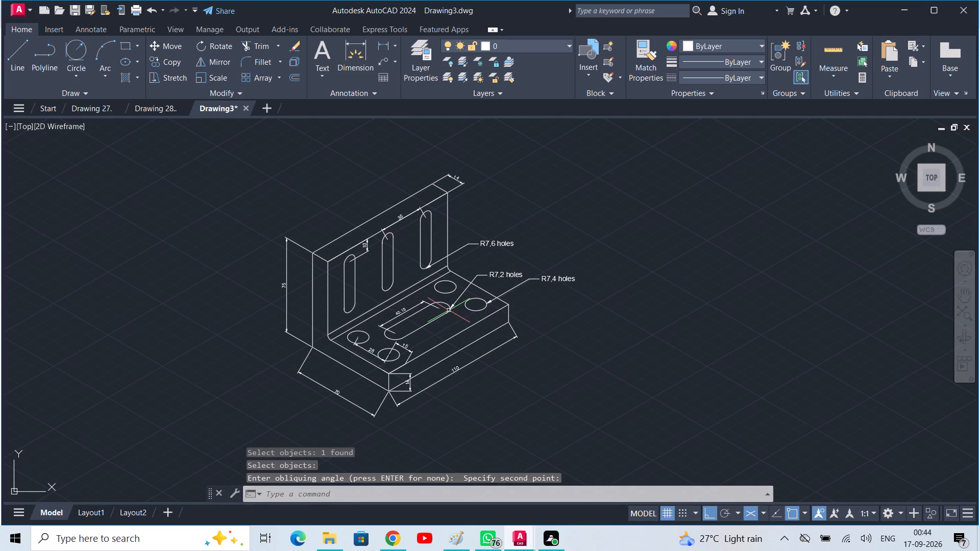
Oblique the 15 dimension between the front base hole and the base edge, parallel to the base's long edges.
left_click(413, 325)
middle_click_drag(413, 324, 429, 279)
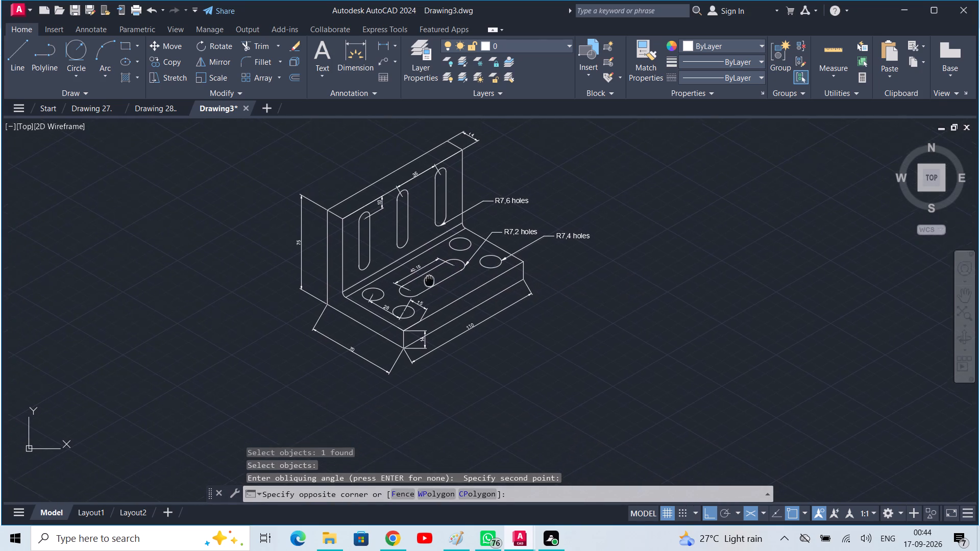
scroll(419, 300, "up", 2)
key("Escape")
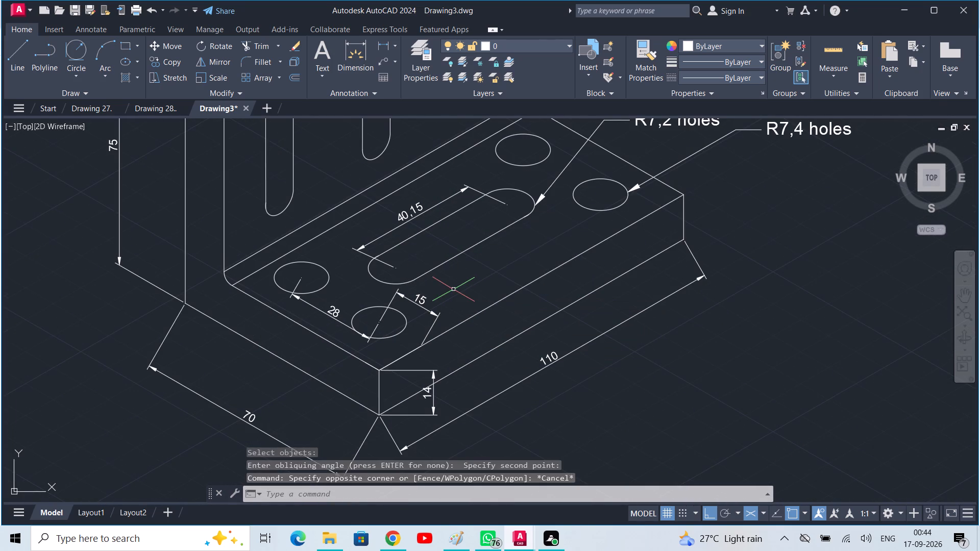
key("space")
key("o")
key("space")
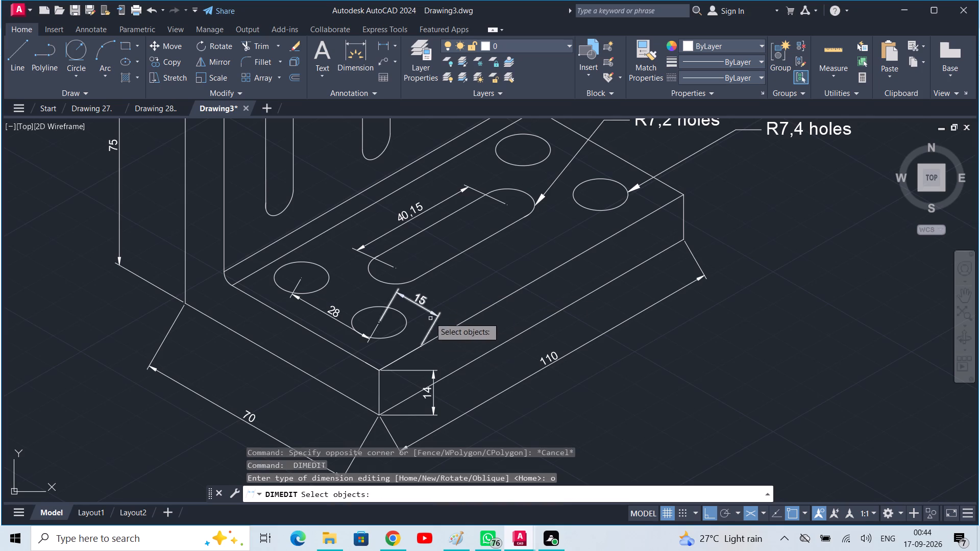
left_click(430, 310)
key("space")
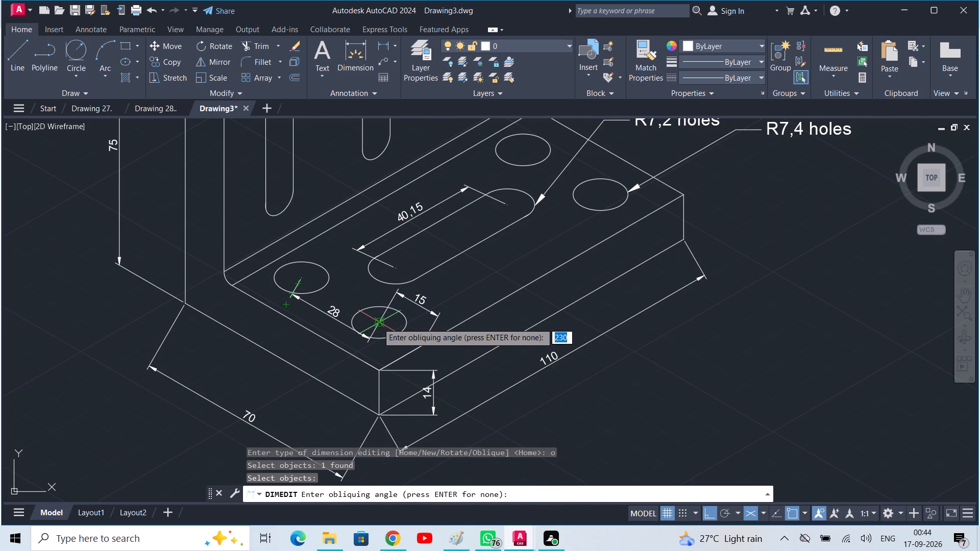
left_click(378, 322)
left_click(363, 335)
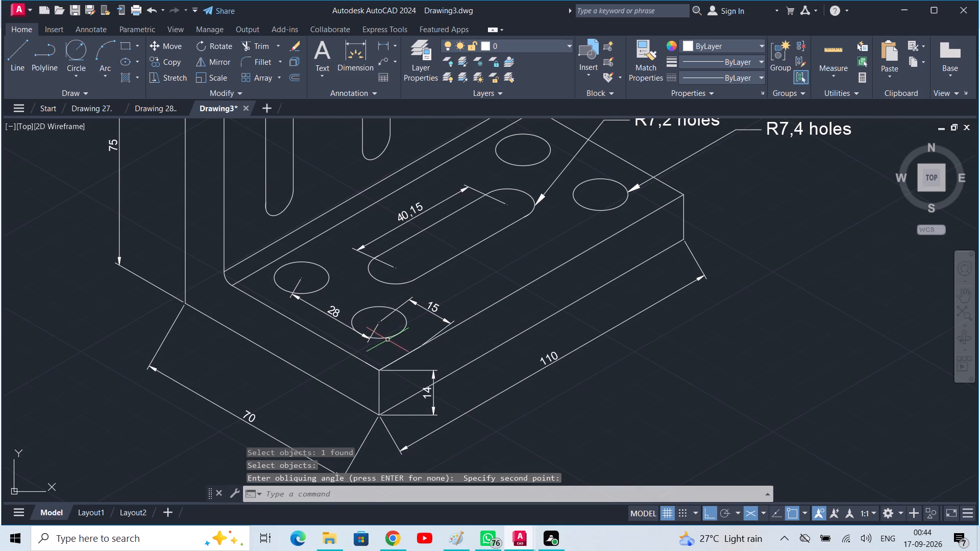
Oblique the 28 spacing dimension between the two near base holes, parallel to the base's long edges.
key("space")
key("o")
key("space")
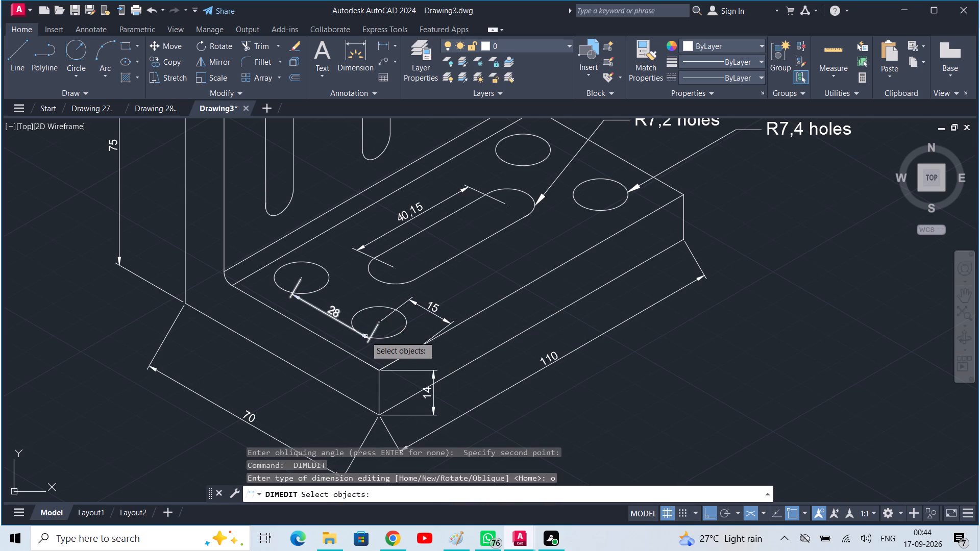
left_click(365, 336)
key("space")
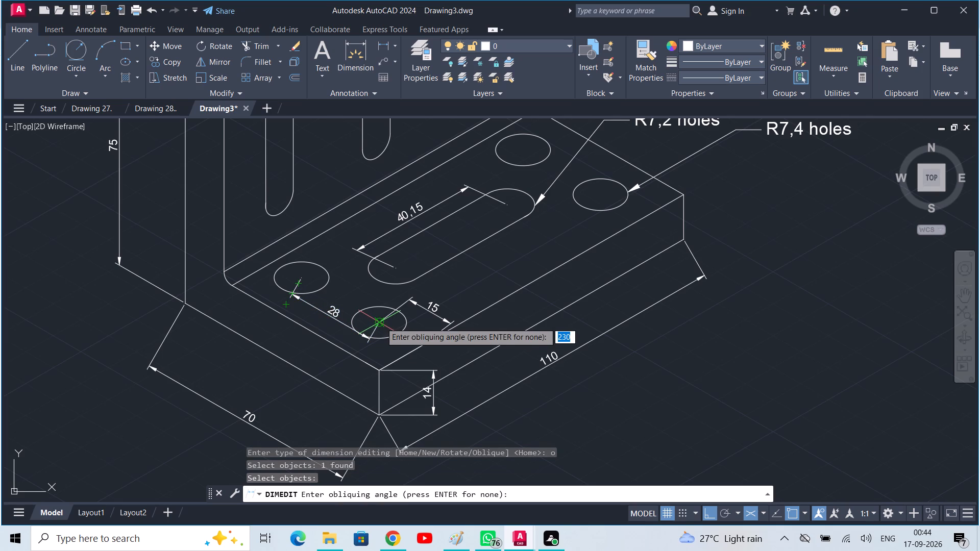
left_click(382, 321)
left_click(407, 305)
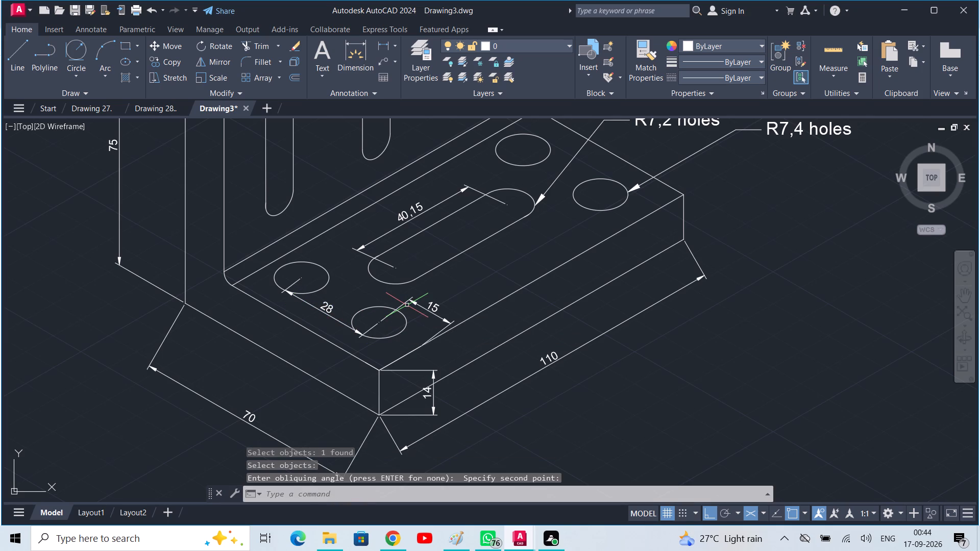
Oblique the base's 14 thickness dimension at its front corner at 150°, parallel to the base's short edge.
key("space")
key("o")
key("space")
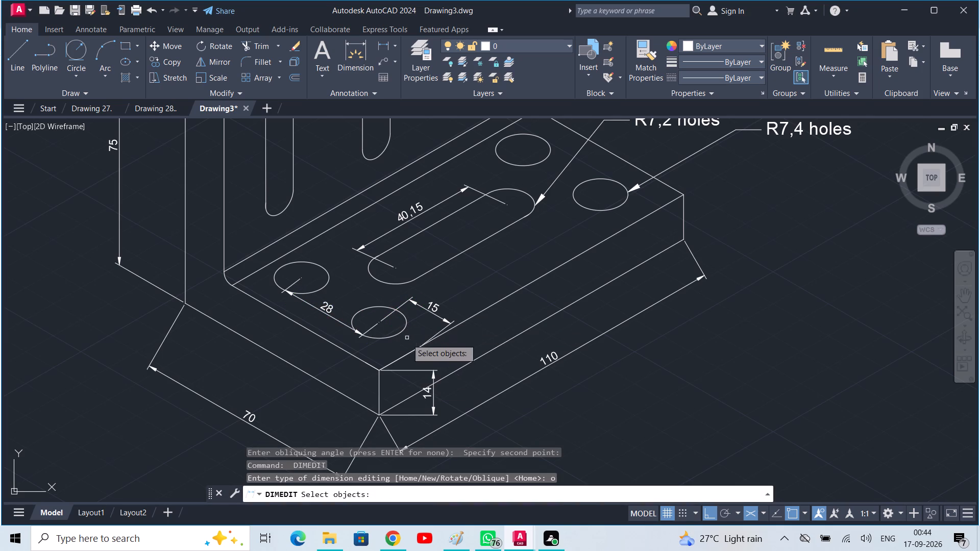
left_click(428, 369)
key("space")
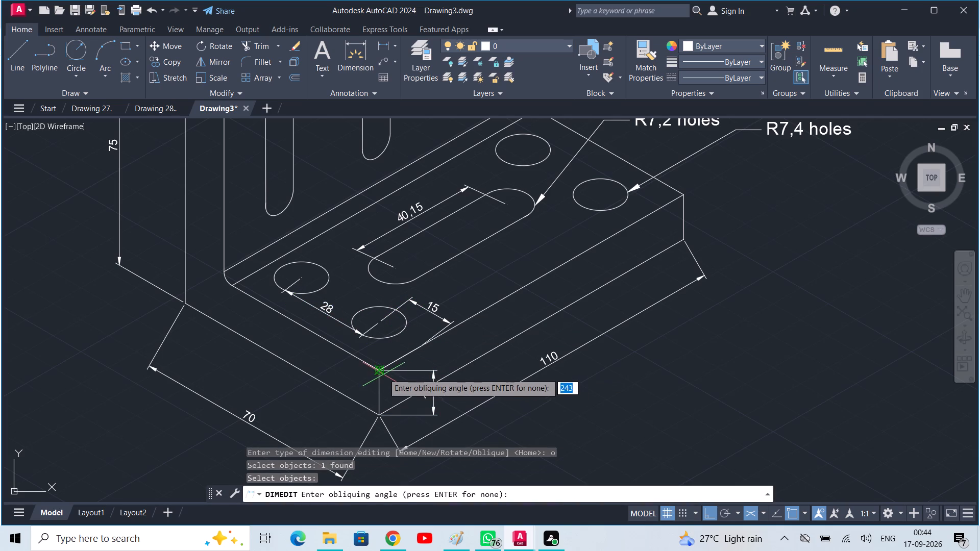
left_click(381, 371)
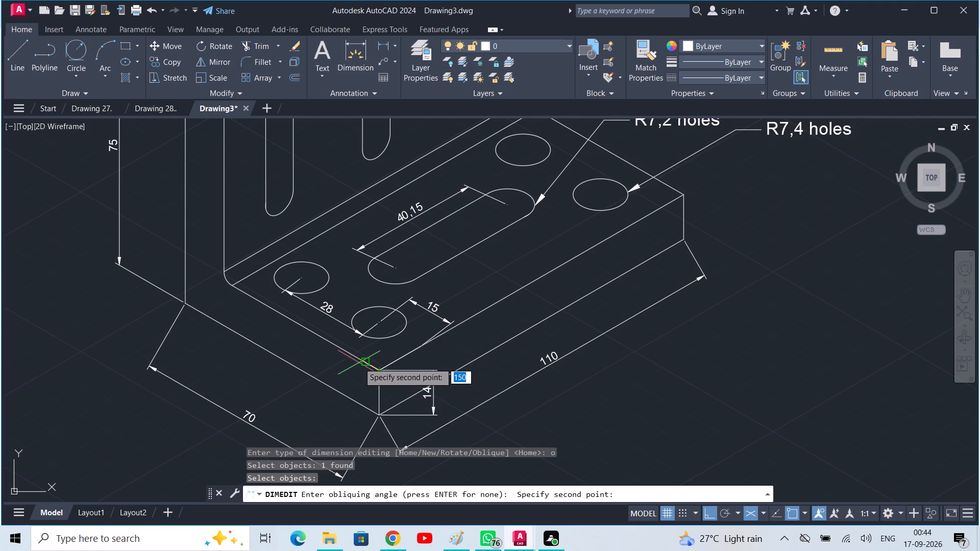
left_click(359, 363)
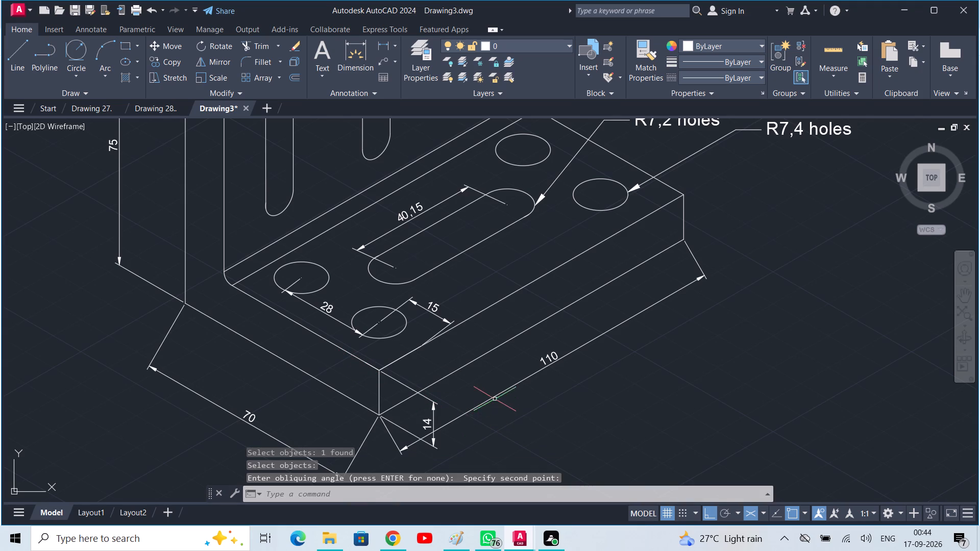
Oblique the base's 110 length dimension so its extension lines run vertically, along the front corner edge.
key("space")
type("o")
key("space")
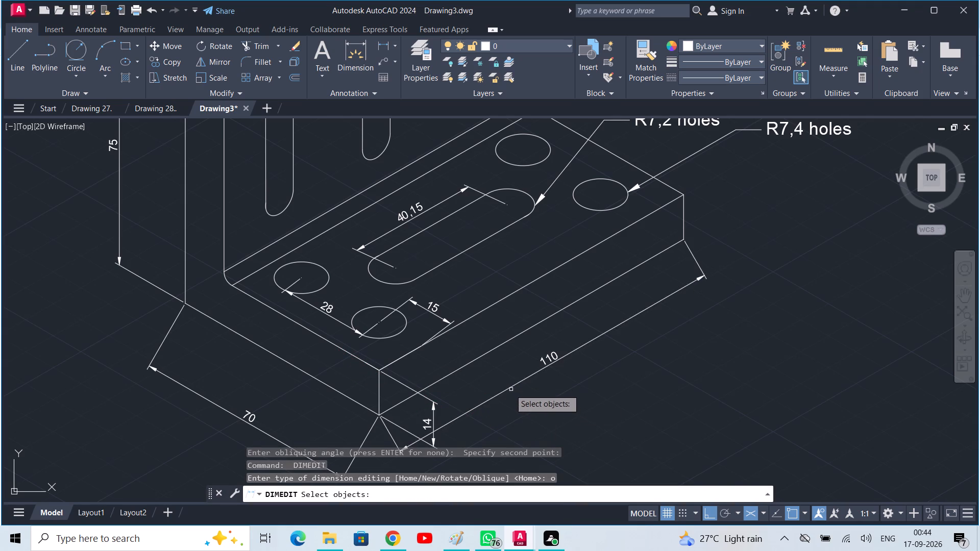
left_click(509, 388)
key("space")
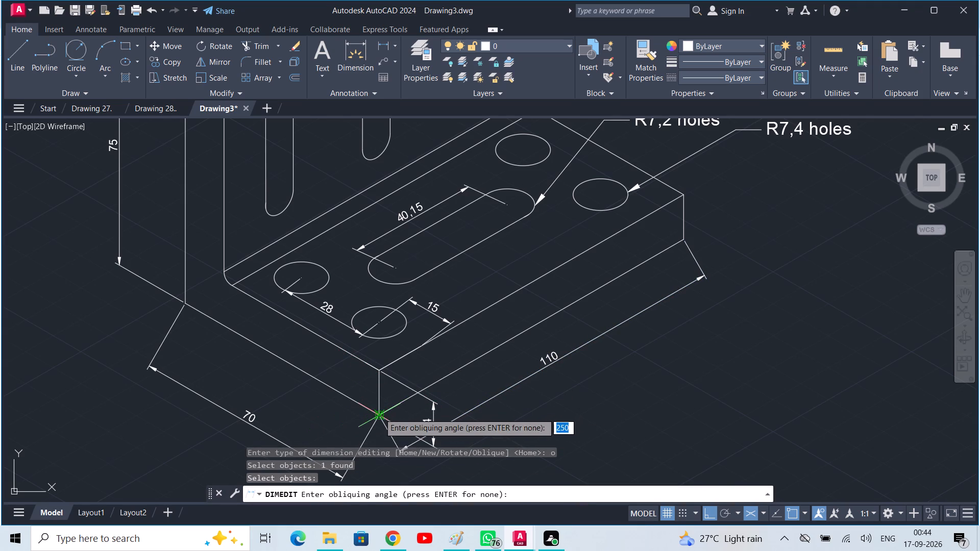
left_click(379, 413)
left_click(376, 387)
Oblique the base's 70 width dimension so its extension lines run vertically, along the front corner edge.
key("space")
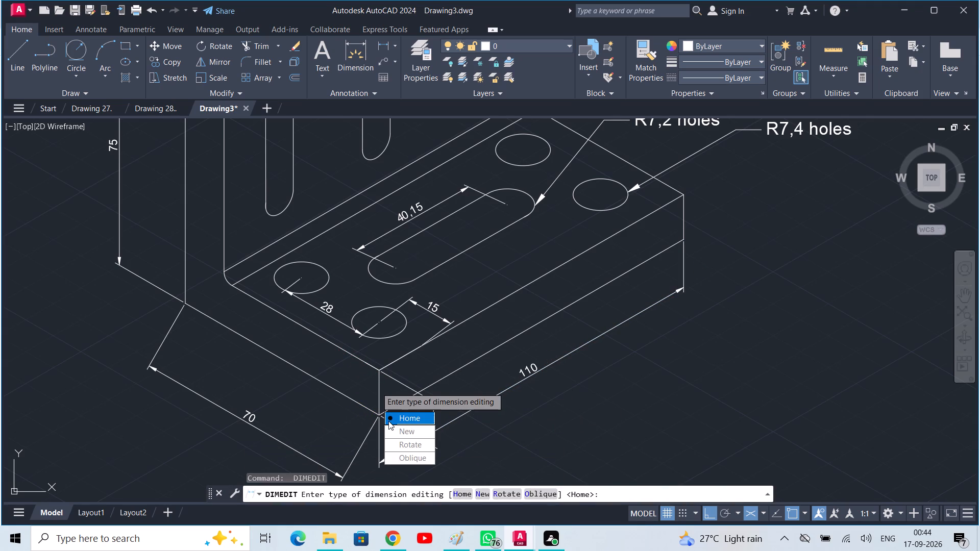
key("o")
key("space")
left_click(363, 439)
key("space")
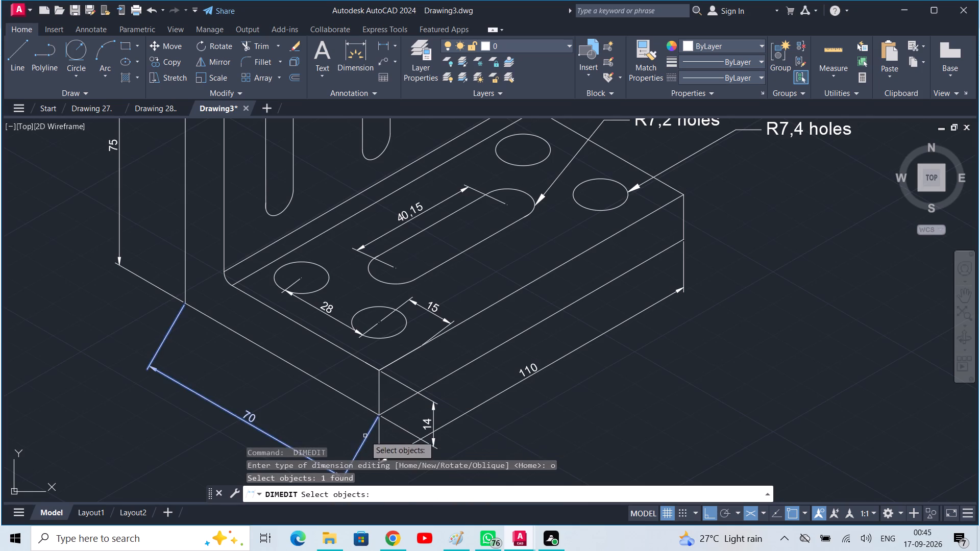
left_click(380, 416)
left_click(375, 388)
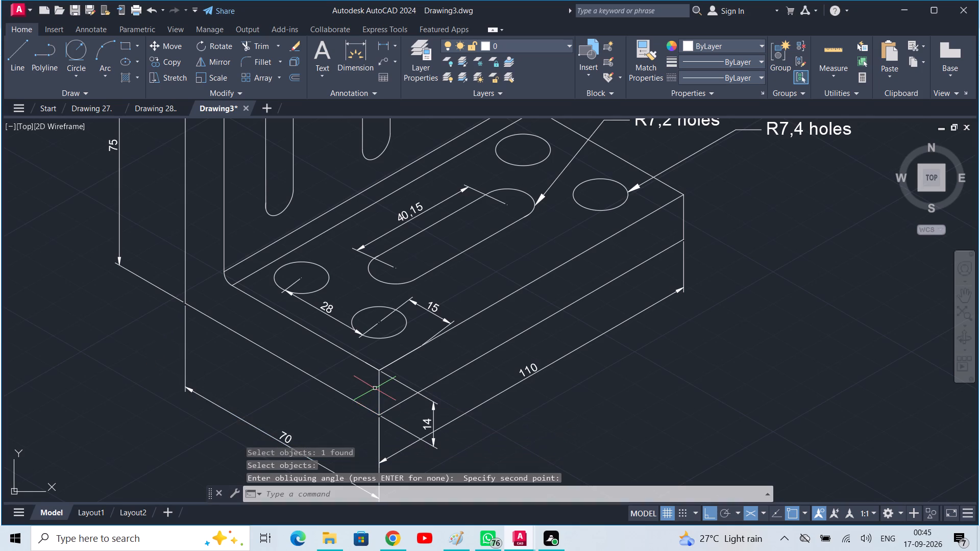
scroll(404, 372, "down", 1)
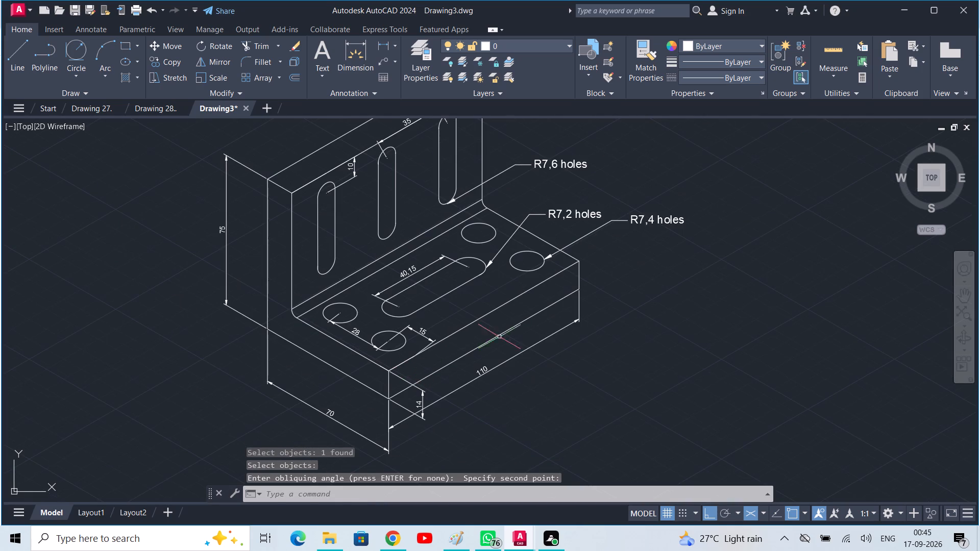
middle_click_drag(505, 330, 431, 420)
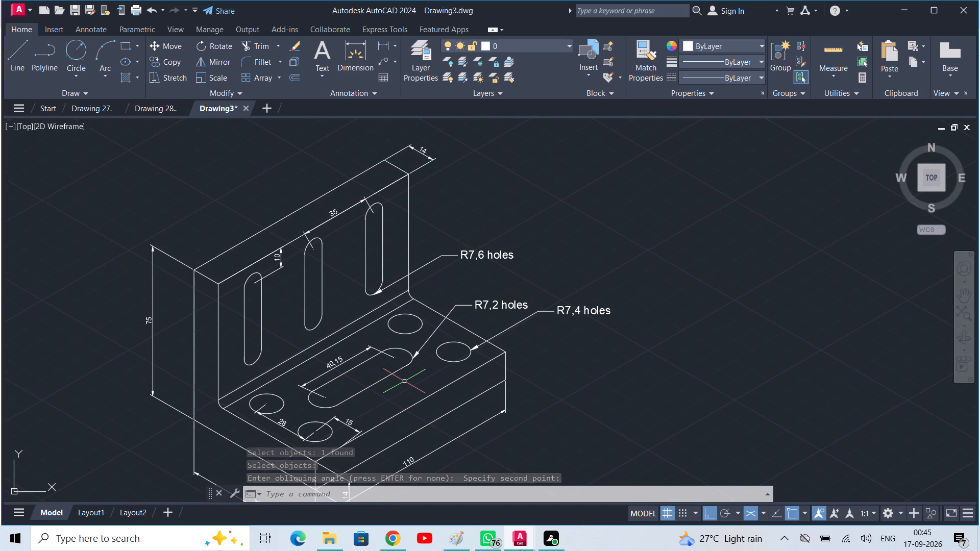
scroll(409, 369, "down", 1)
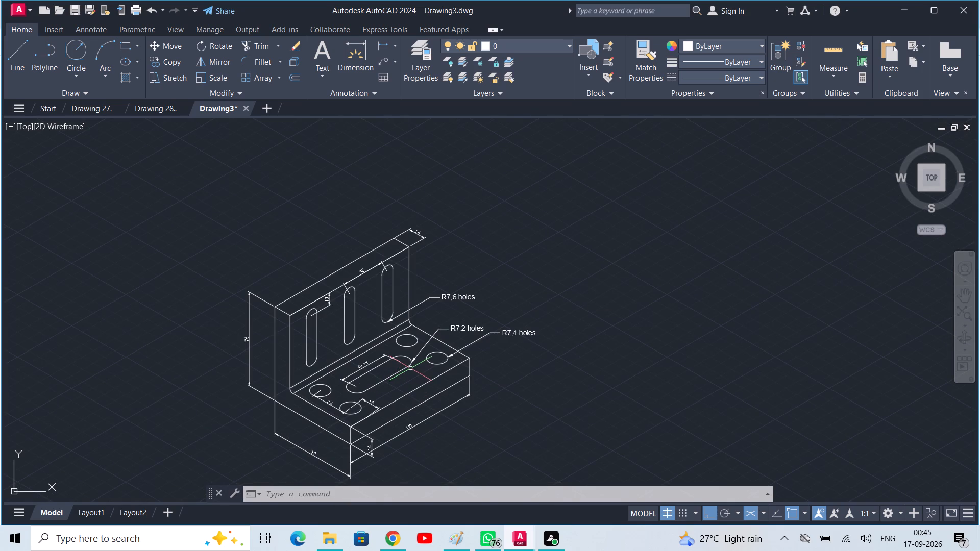
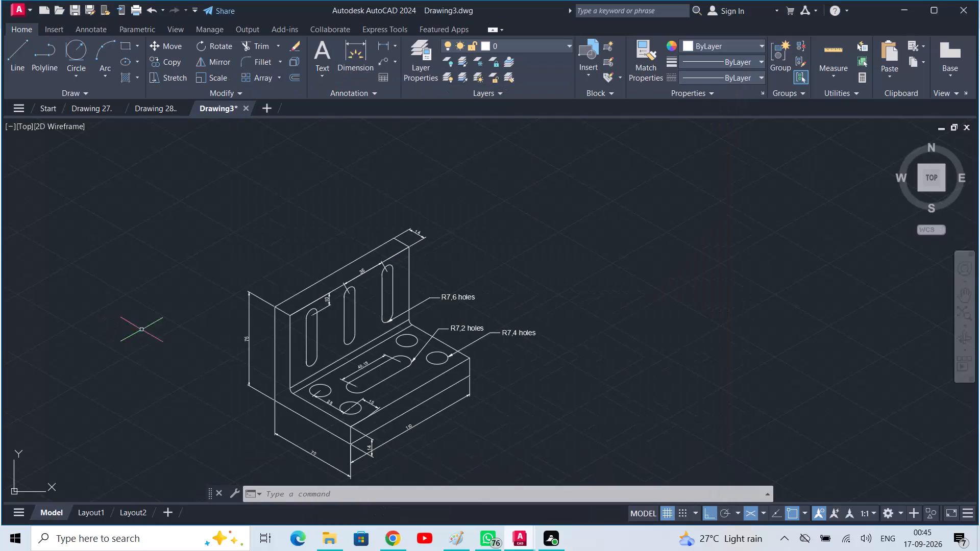
Add an aligned dimension between the lower and upper arc centres of the middle upright slot, placed just beside the slot.
middle_click_drag(247, 353, 321, 310)
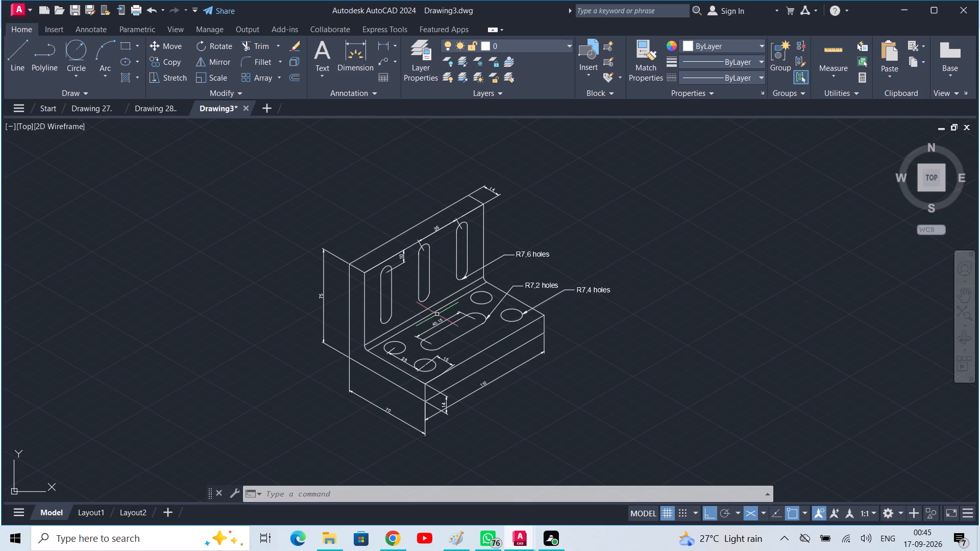
scroll(426, 317, "up", 1)
scroll(426, 317, "down", 1)
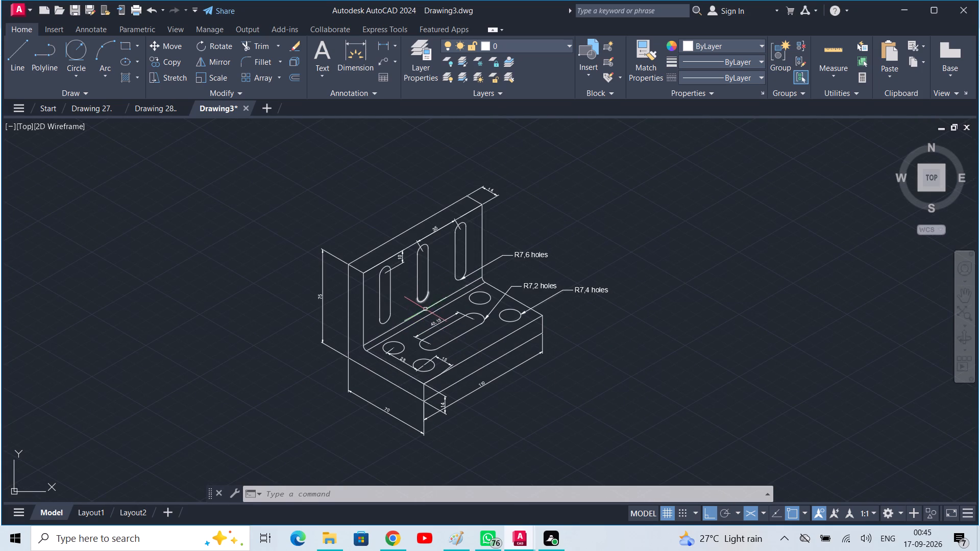
middle_click_drag(424, 312, 425, 299)
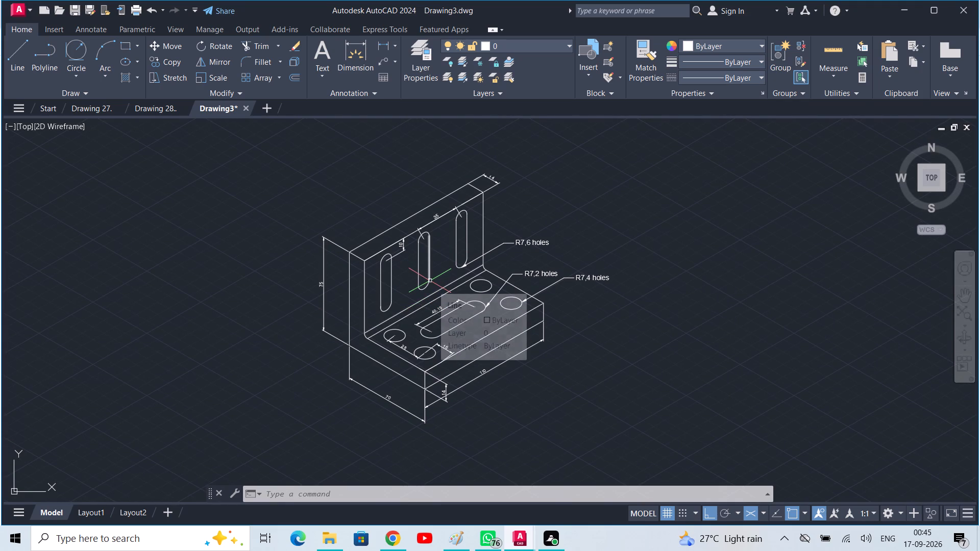
key("d")
key("a")
key("l")
key("space")
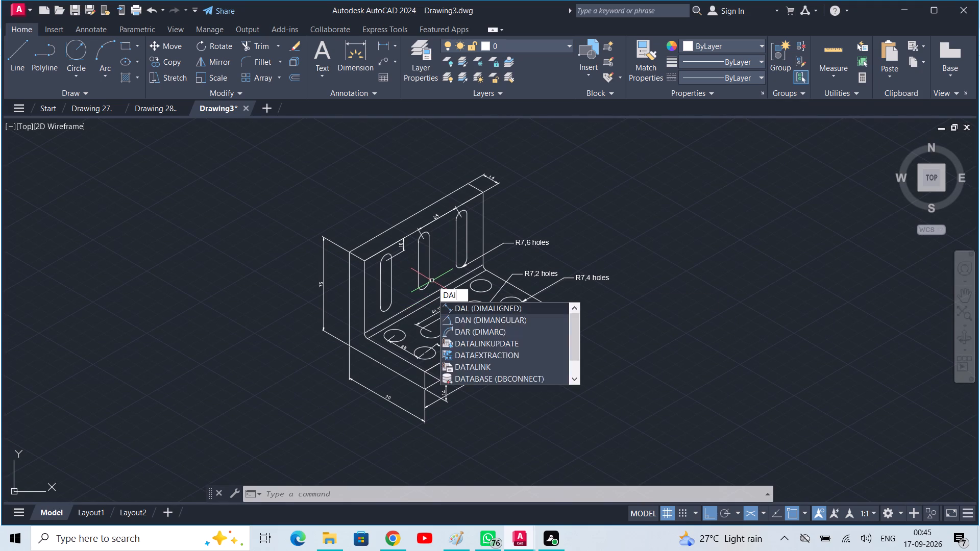
scroll(419, 275, "up", 1)
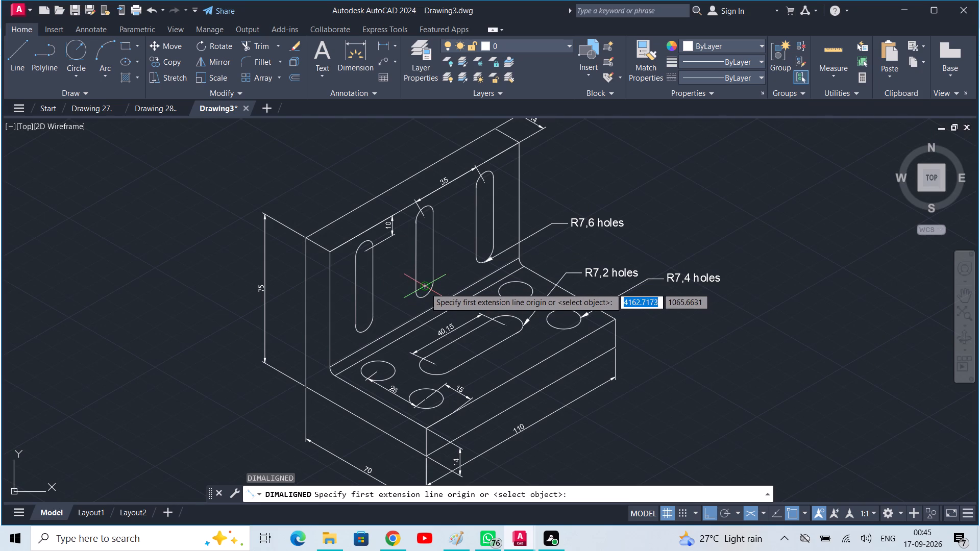
left_click(425, 288)
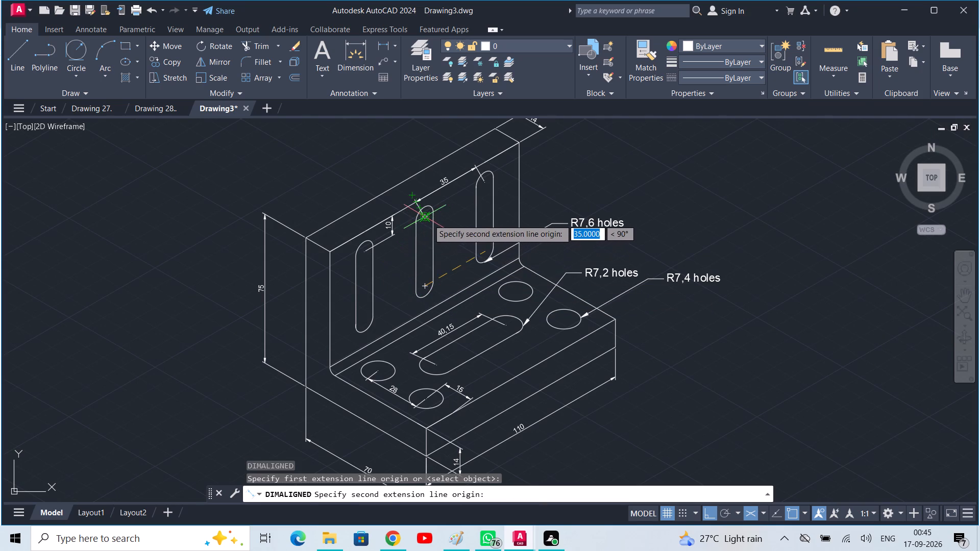
left_click(428, 219)
left_click(445, 213)
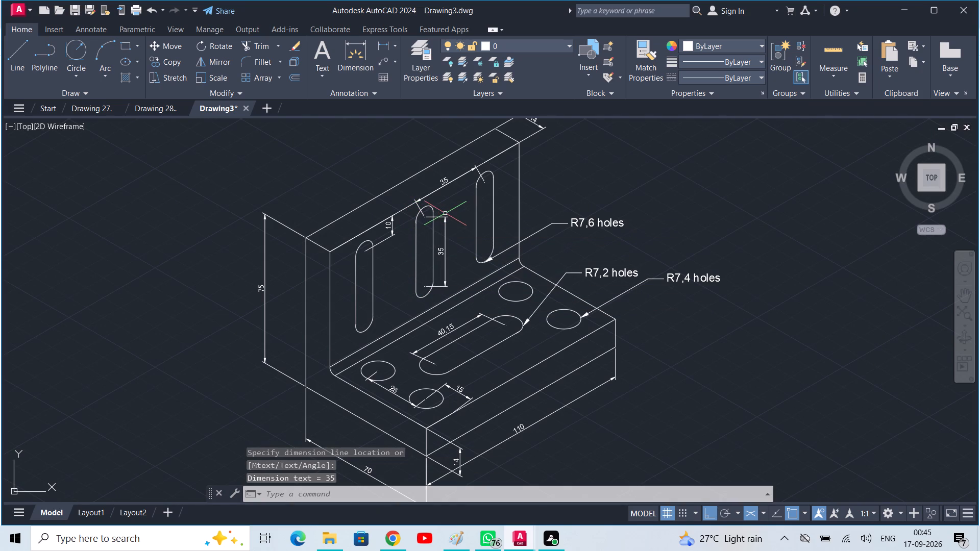
Oblique the middle upright slot's vertical 35 dimension so its extension lines run parallel to the bracket's long edges.
key("d")
key("i")
key("m")
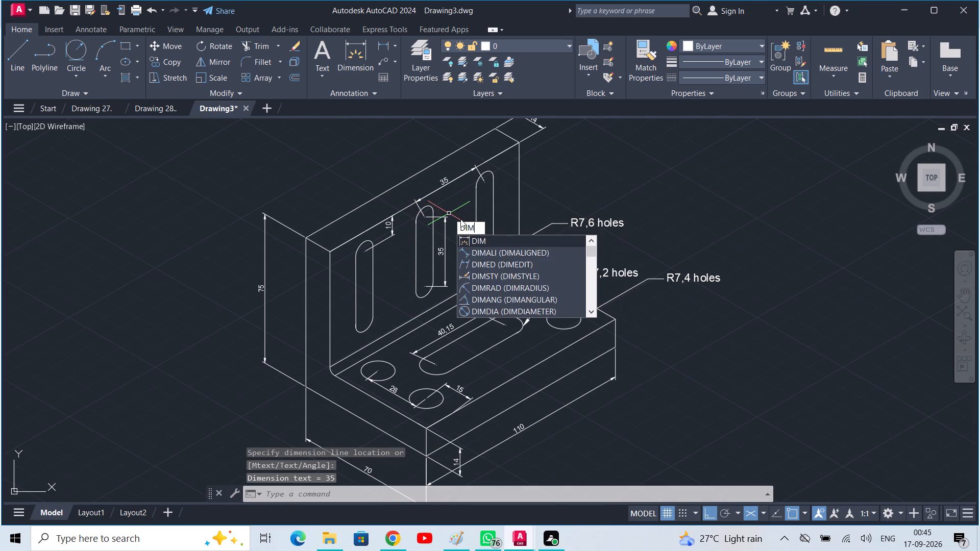
key("e")
key("d")
key("space")
key("o")
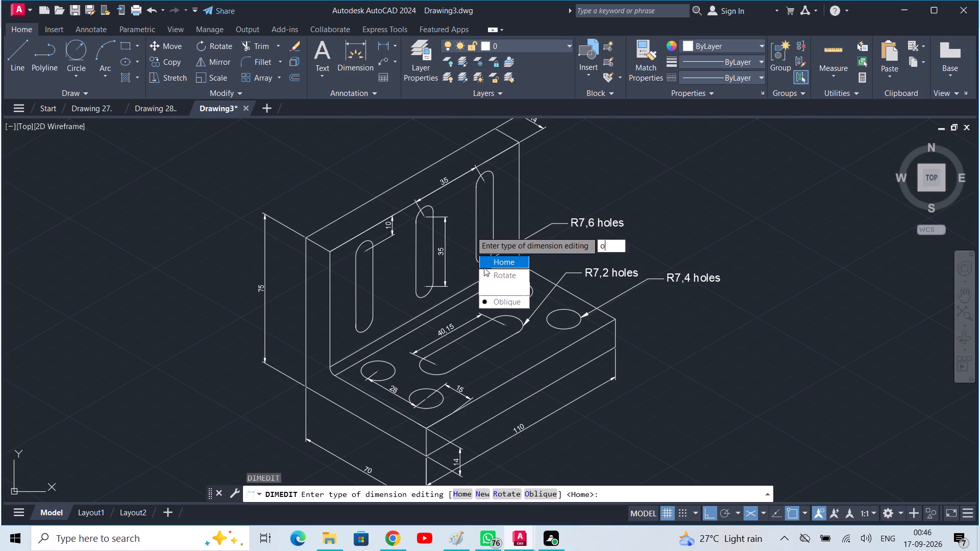
key("space")
left_click(447, 283)
key("space")
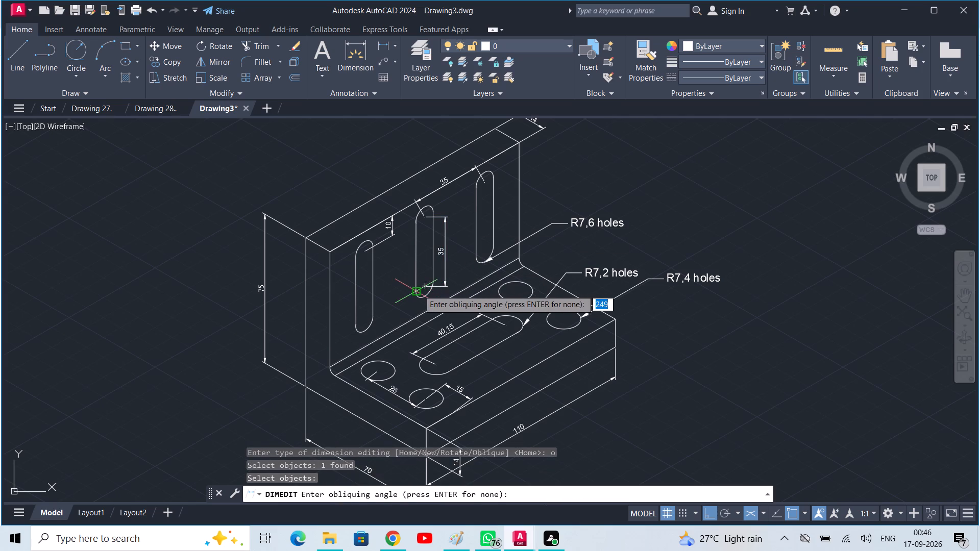
left_click(426, 284)
left_click(403, 300)
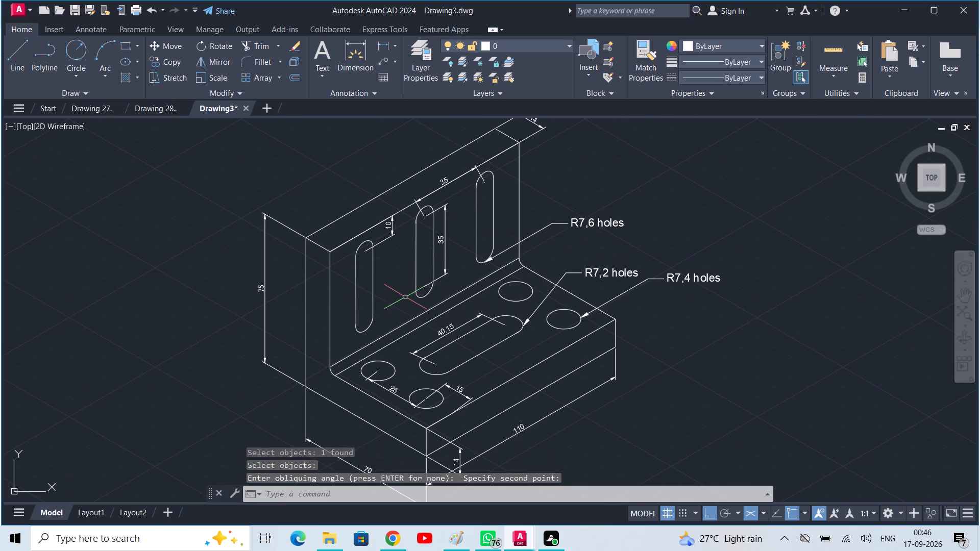
key("Escape")
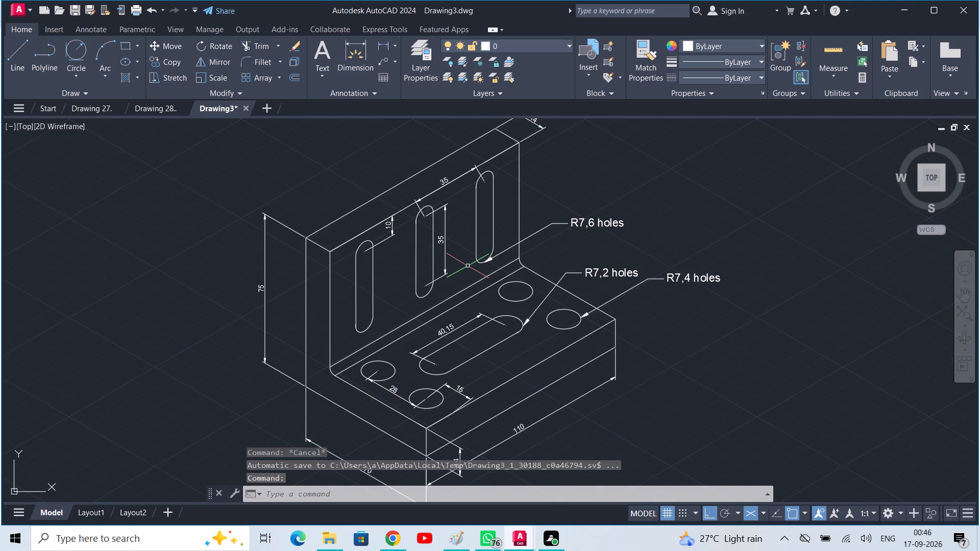
Add a multileader reading "R5, 2" pointing to the far end of the inner fillet between the upright plate and base.
left_click(385, 63)
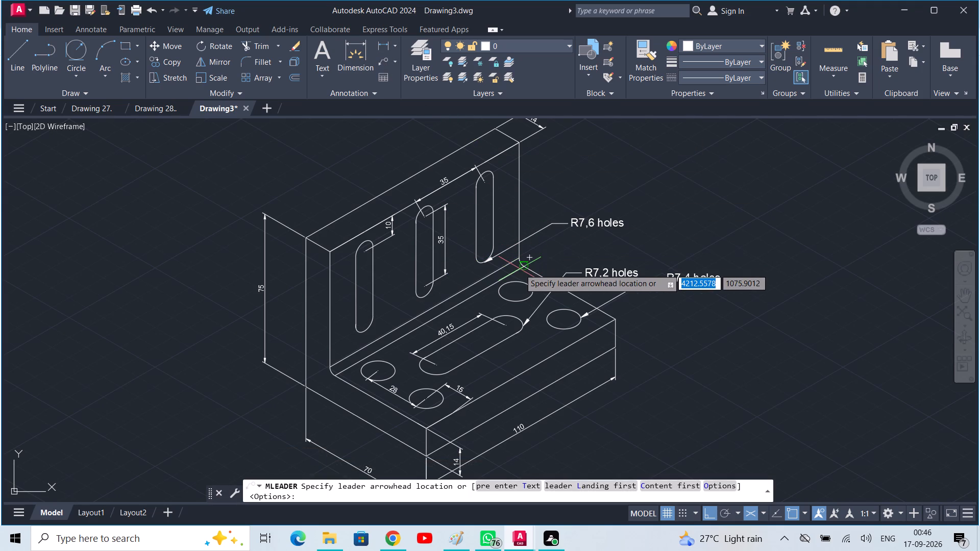
left_click(519, 263)
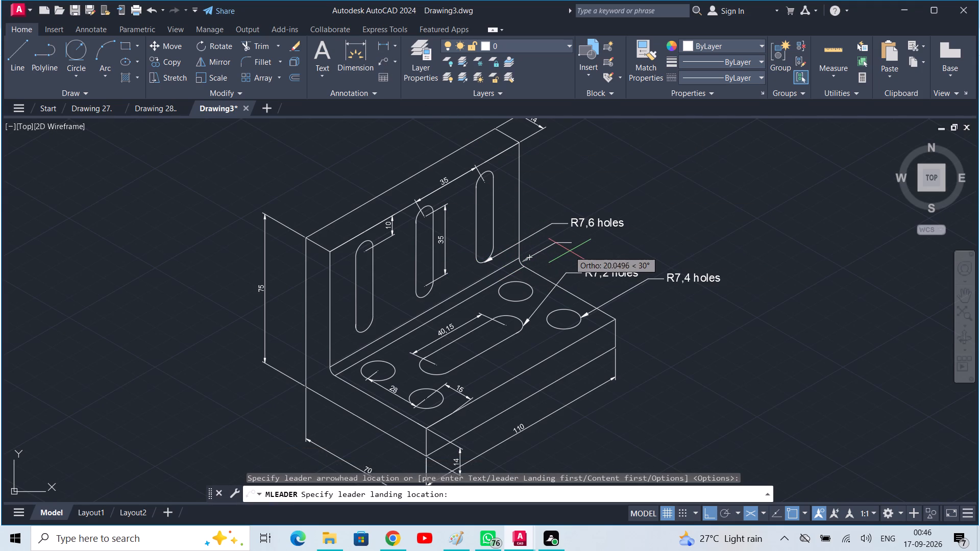
left_click(571, 254)
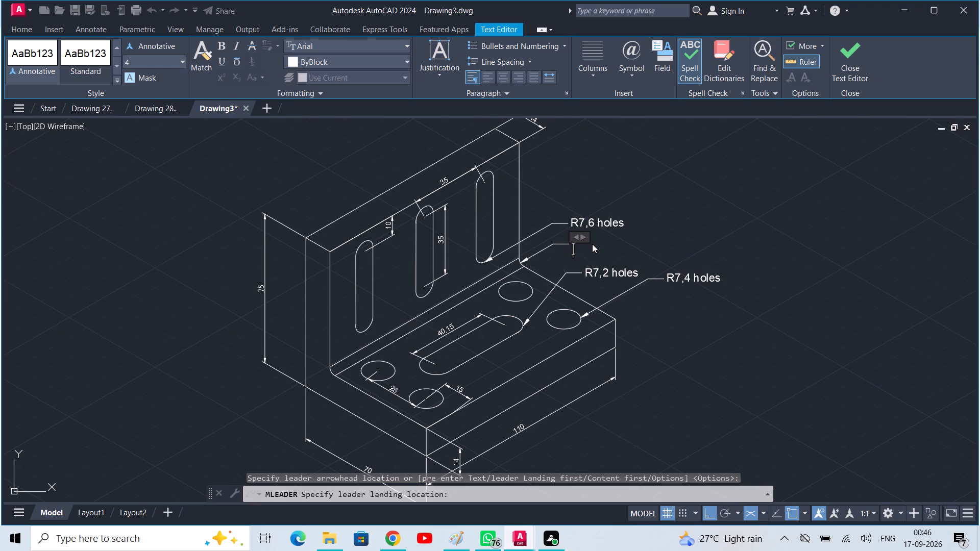
type("R5")
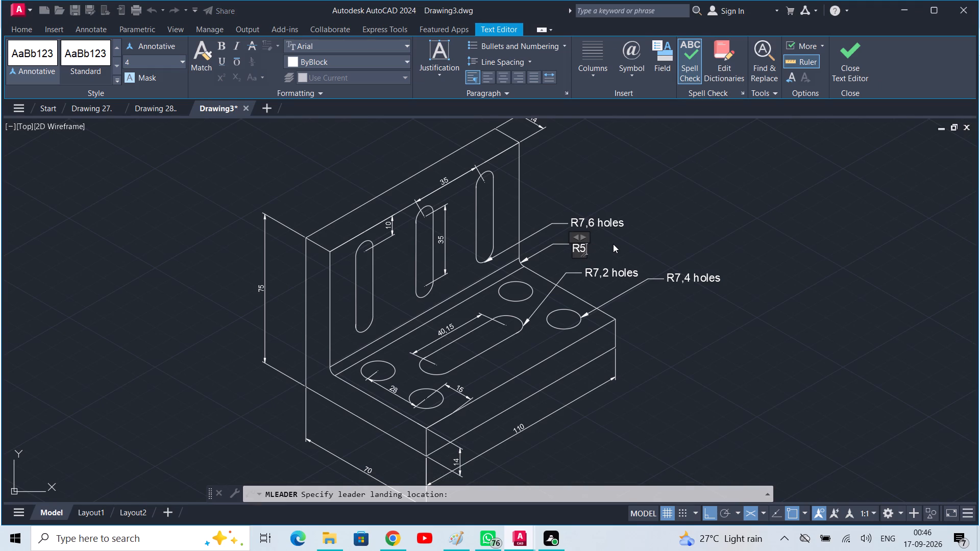
type(", 2")
left_click(856, 74)
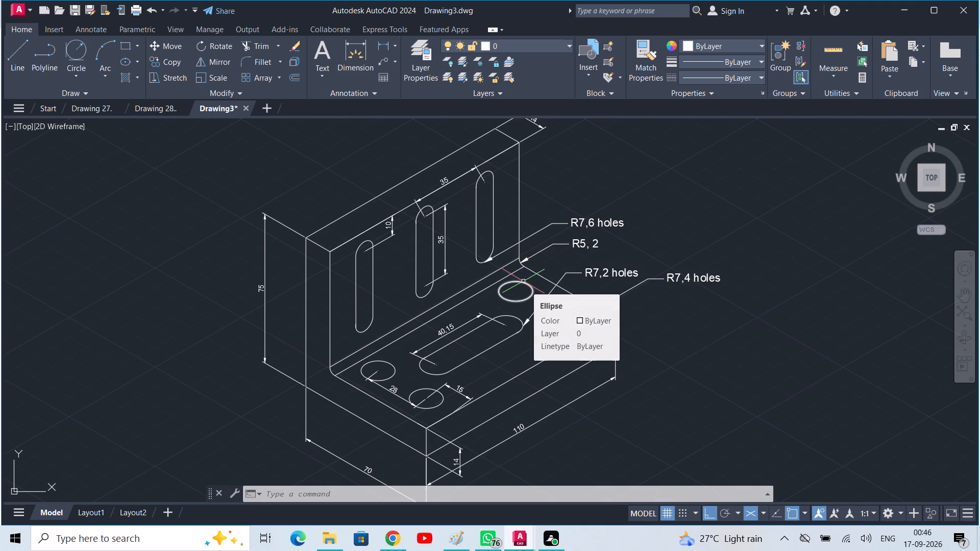
scroll(541, 251, "down", 1)
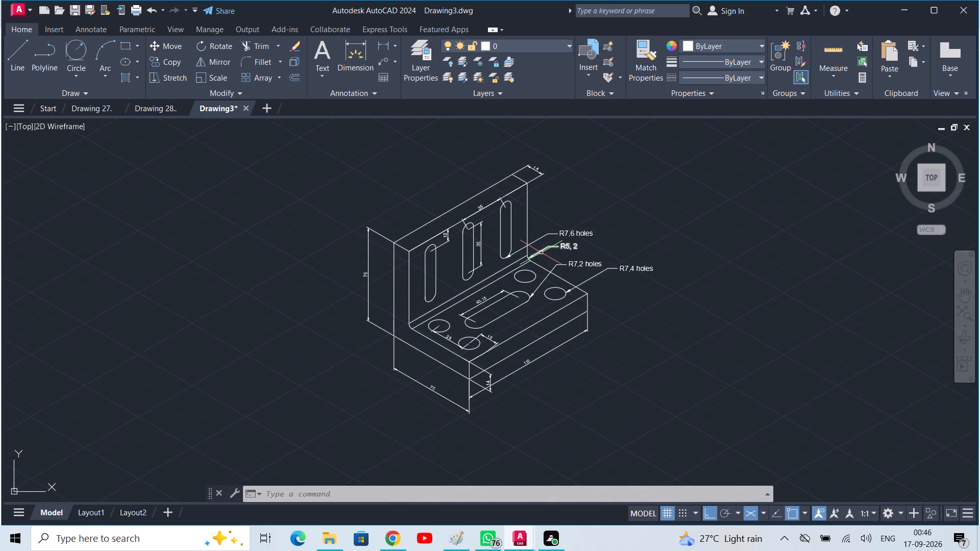
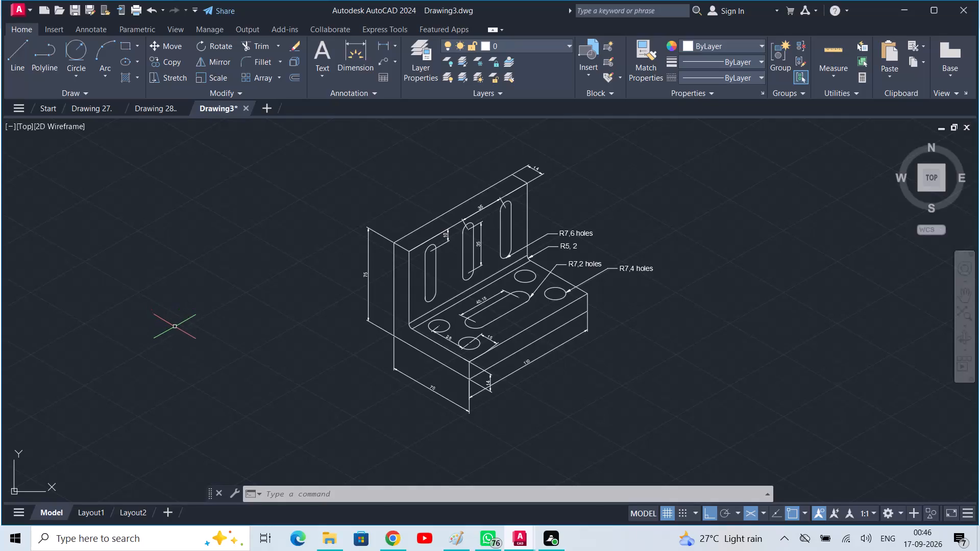
Save the bracket drawing in the Documents folder under the name "Drawing 29" as an AutoCAD 2018 drawing.
key("ctrl+s")
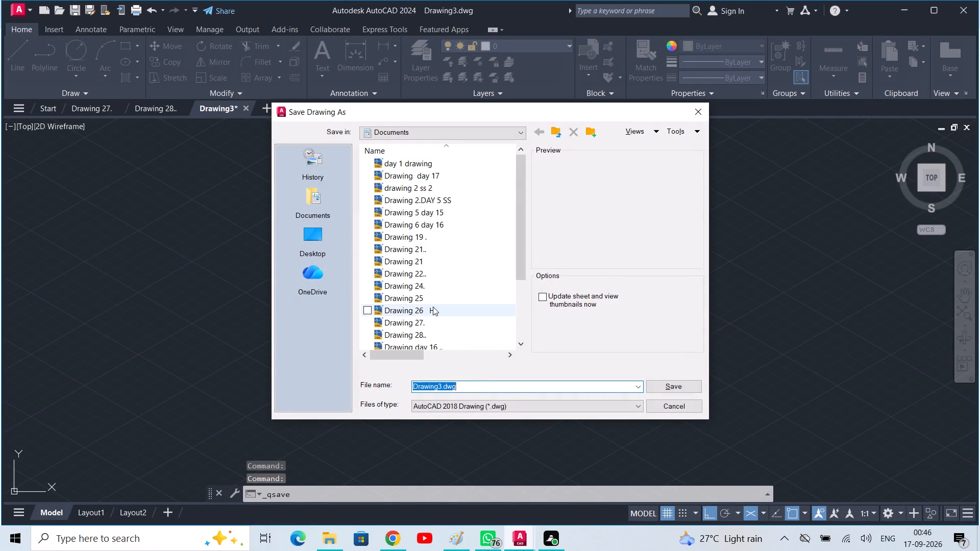
scroll(423, 255, "down", 3)
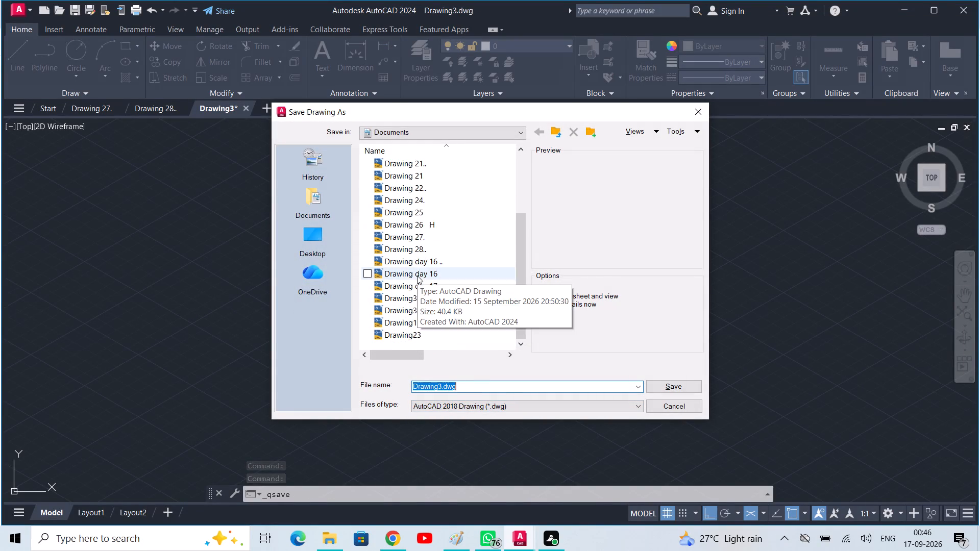
scroll(417, 275, "up", 1)
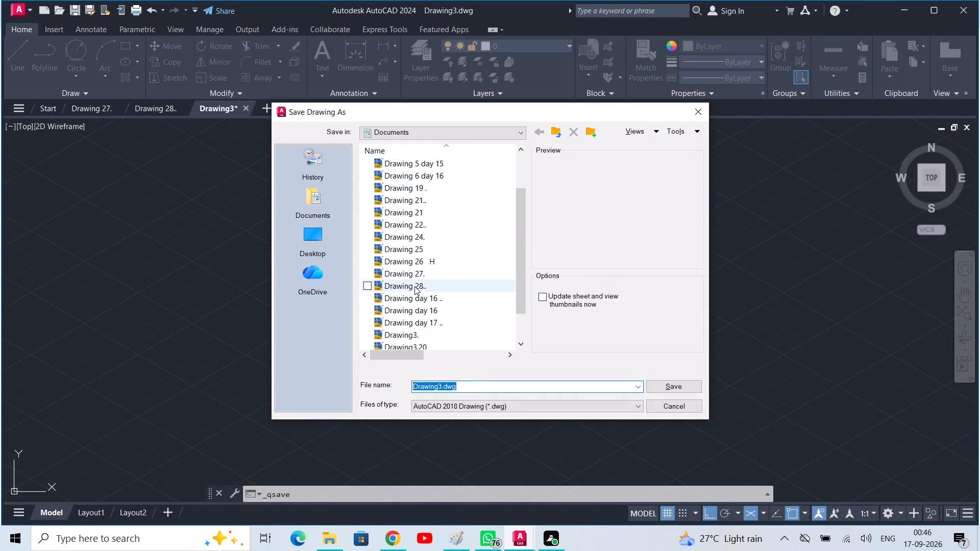
left_click(414, 286)
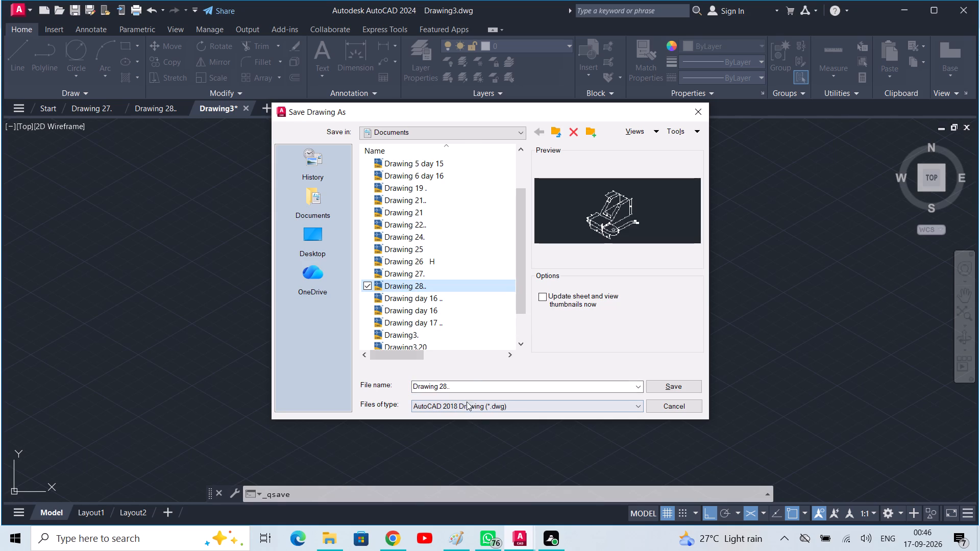
left_click(467, 382)
left_click(462, 388)
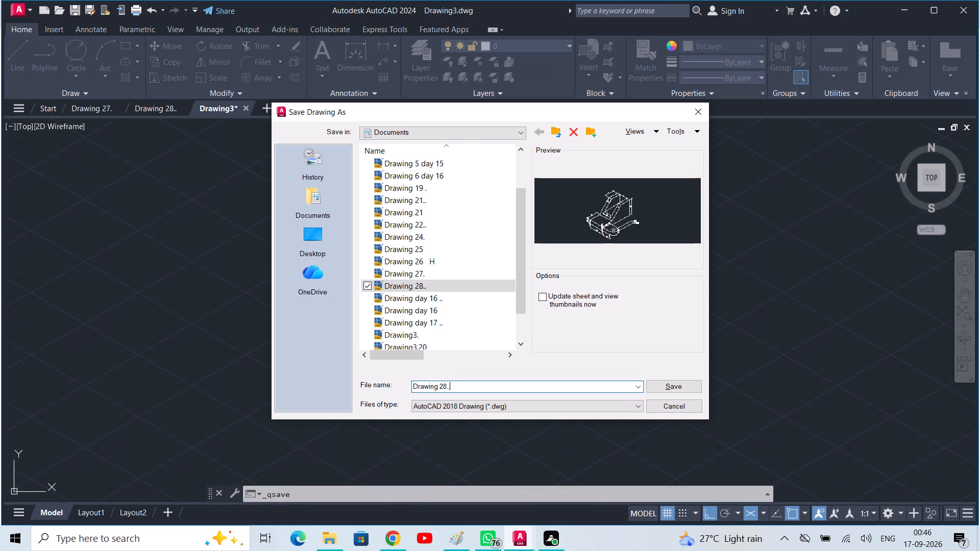
left_click(462, 386)
key("BackSpace")
key("BackSpace")
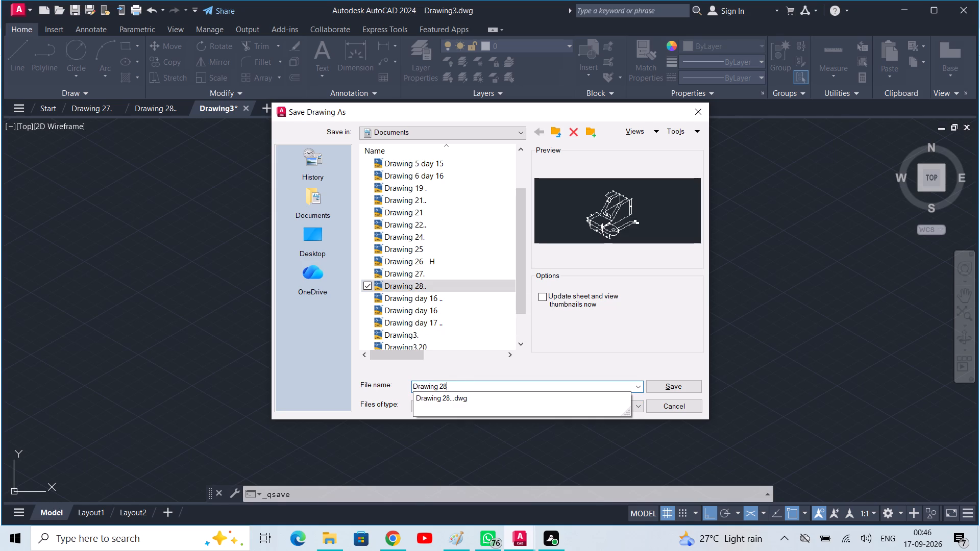
key("BackSpace")
key("9")
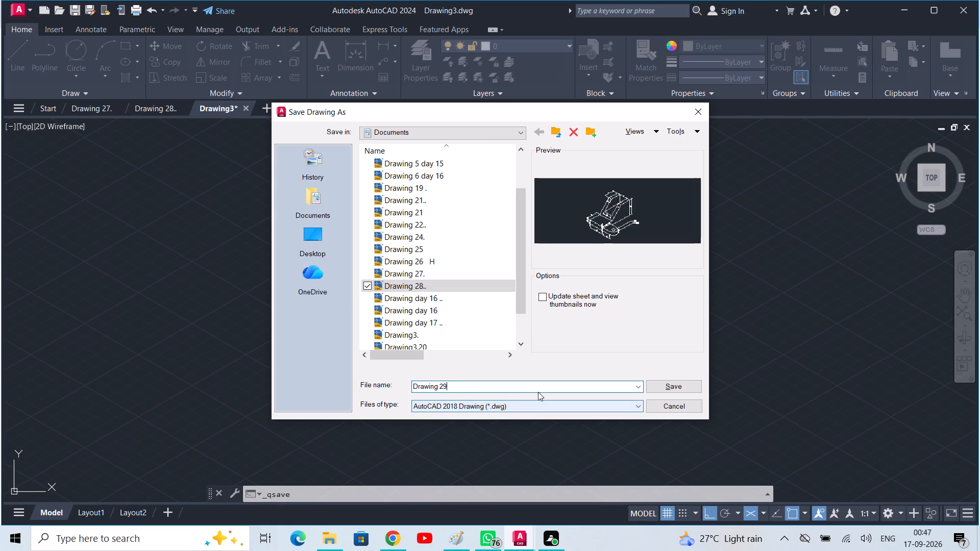
left_click(672, 388)
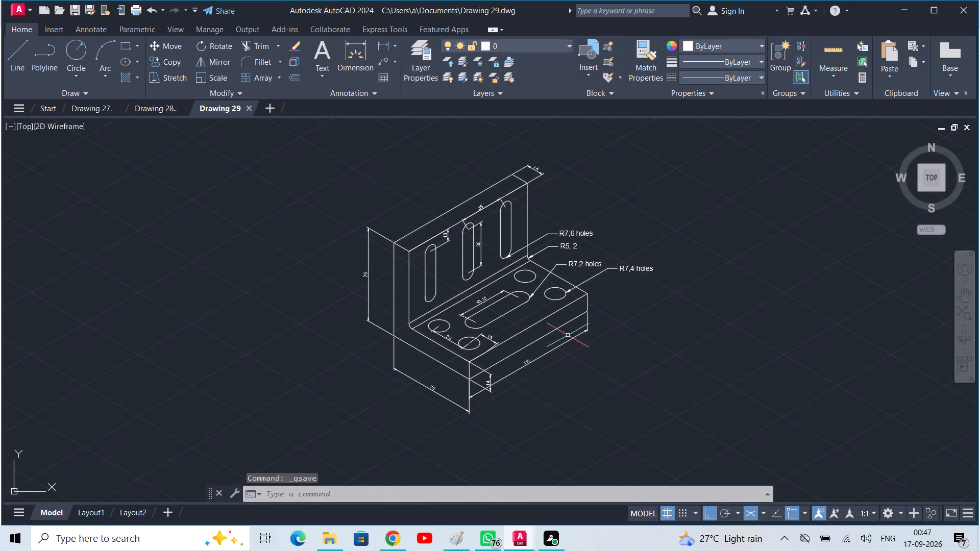